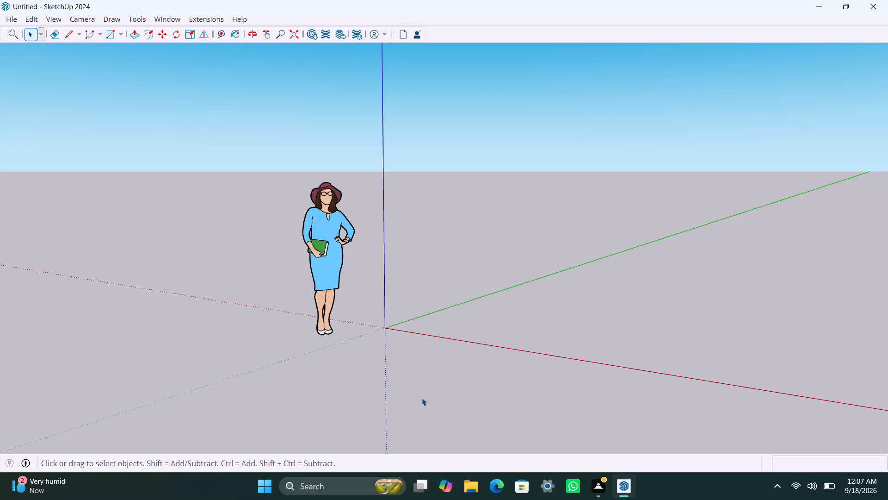
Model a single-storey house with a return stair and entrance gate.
Draw a closed 25' by 45' rectangle with the Line tool, short sides along red and long sides along green.
{"action": "scroll", "coordinate": [432, 354], "scroll_direction": "down", "scroll_amount": 4}
{"action": "middle_click_drag", "start_coordinate": [401, 370], "coordinate": [523, 393]}
{"action": "scroll", "coordinate": [511, 334], "scroll_direction": "down", "scroll_amount": 2}
{"action": "middle_click_drag", "start_coordinate": [482, 343], "coordinate": [315, 359], "text": "shift"}
{"action": "scroll", "coordinate": [435, 365], "scroll_direction": "up", "scroll_amount": 1}
{"action": "middle_click_drag", "start_coordinate": [426, 370], "coordinate": [436, 374]}
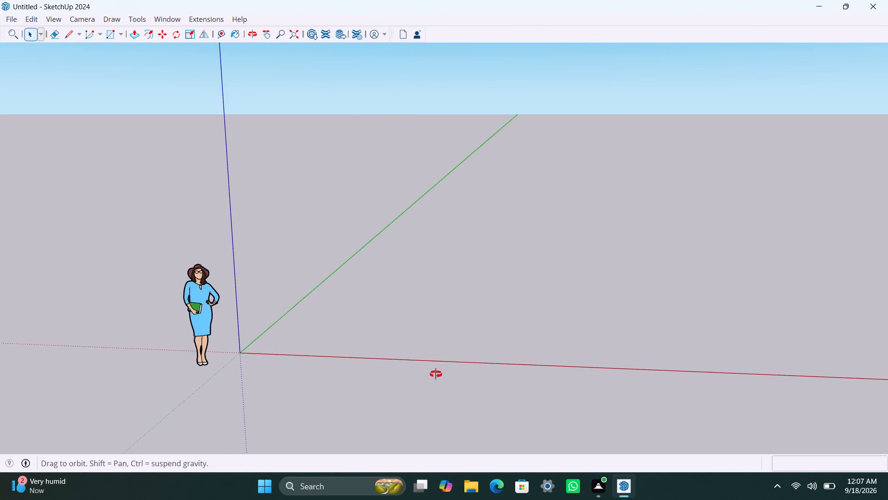
{"action": "middle_click_drag", "start_coordinate": [436, 374], "coordinate": [468, 378]}
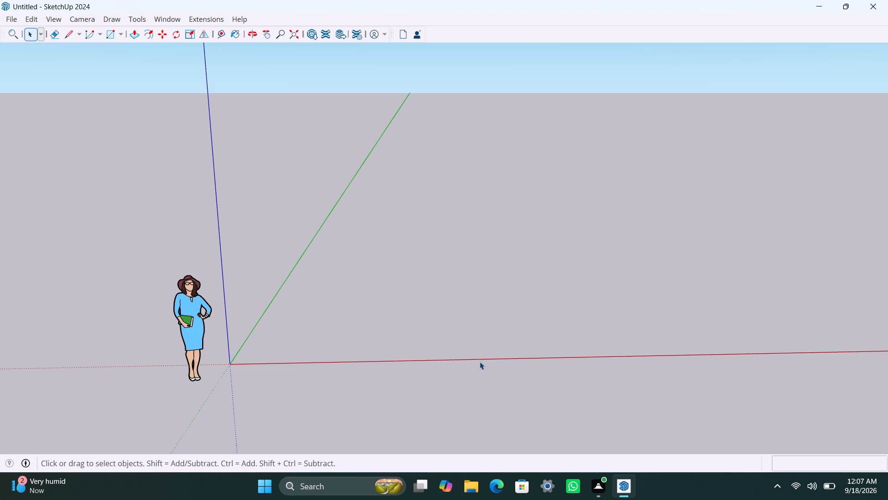
{"action": "key", "text": "l"}
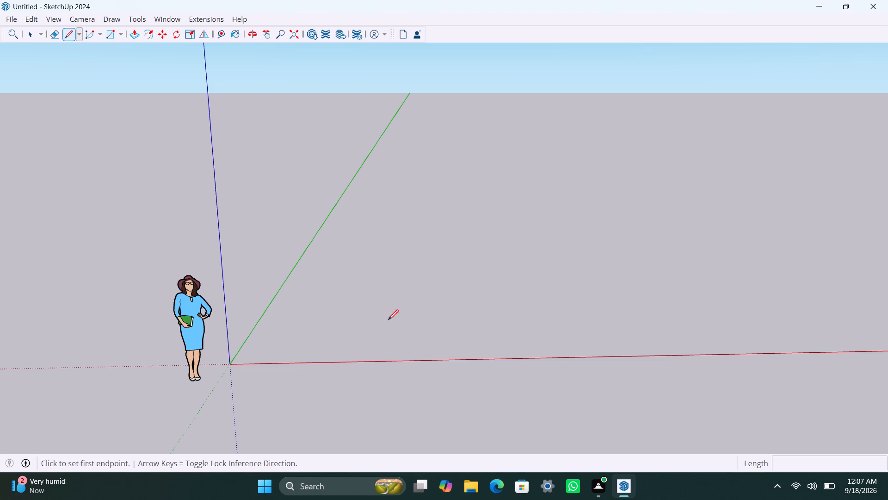
{"action": "left_click_drag", "start_coordinate": [371, 316], "coordinate": [373, 324]}
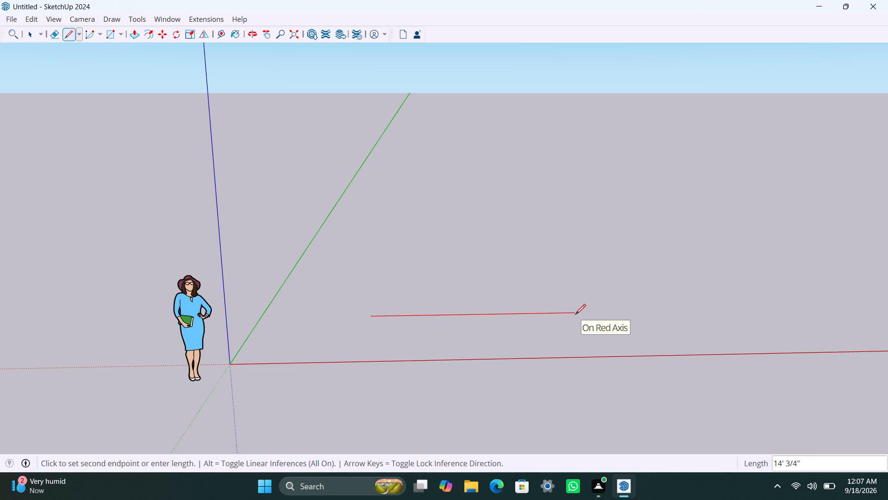
{"action": "type", "text": "25'"}
{"action": "key", "text": "Return"}
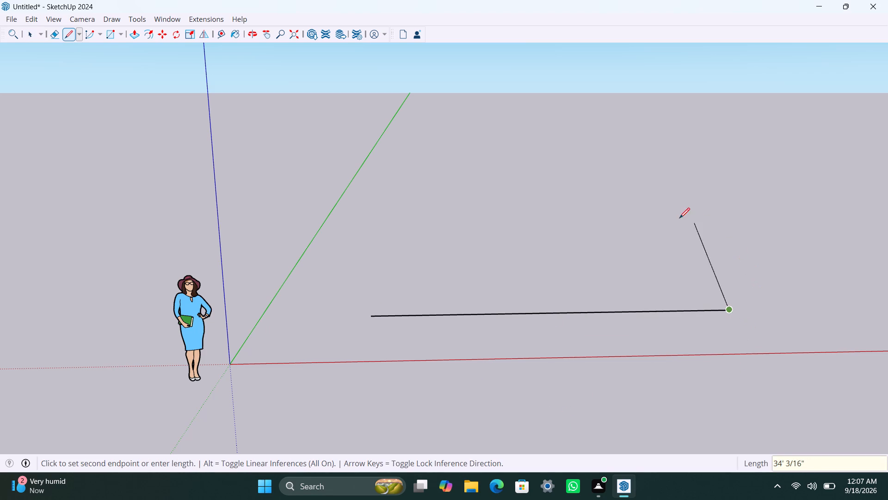
{"action": "key", "text": "Left"}
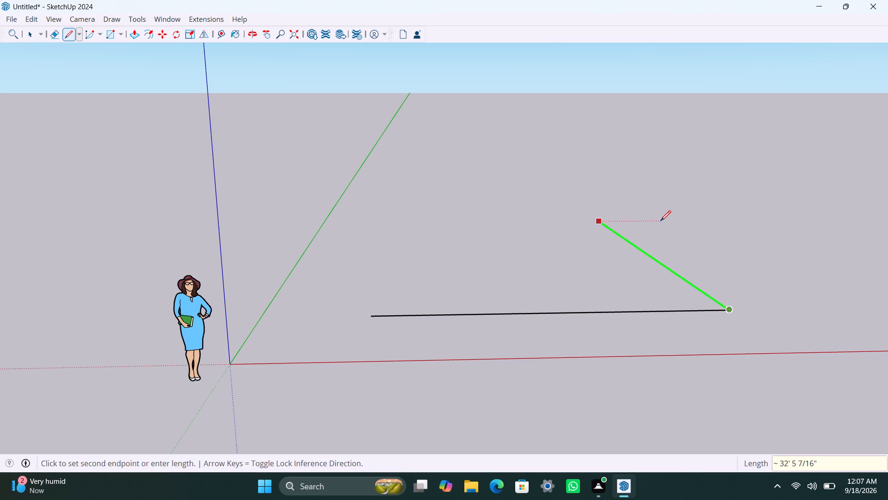
{"action": "type", "text": "45'"}
{"action": "key", "text": "Return"}
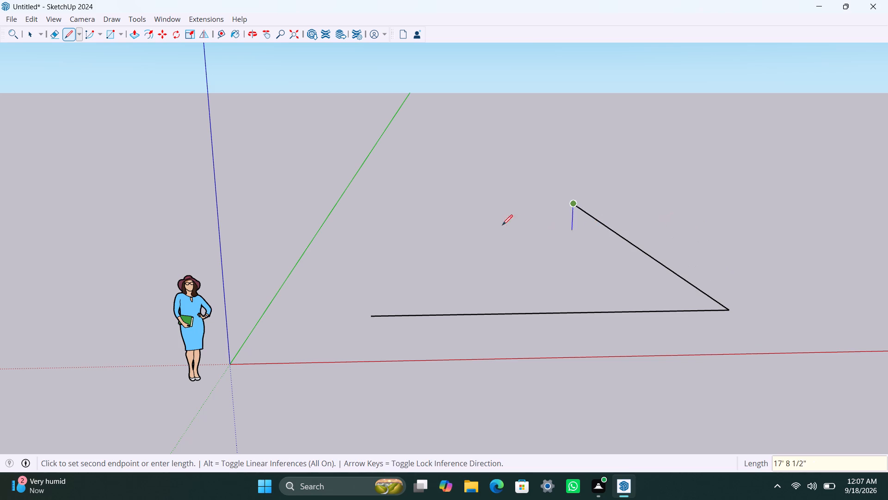
{"action": "type", "text": "25'"}
{"action": "key", "text": "Return"}
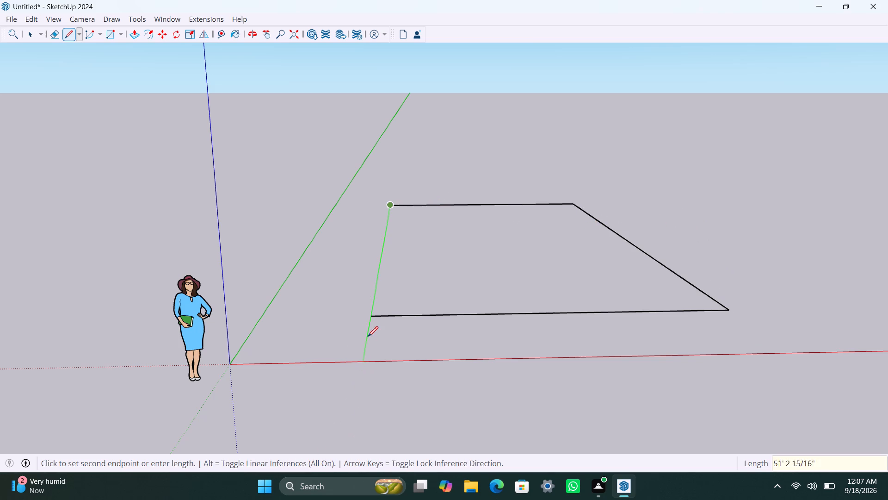
{"action": "type", "text": "45'"}
{"action": "key", "text": "Return"}
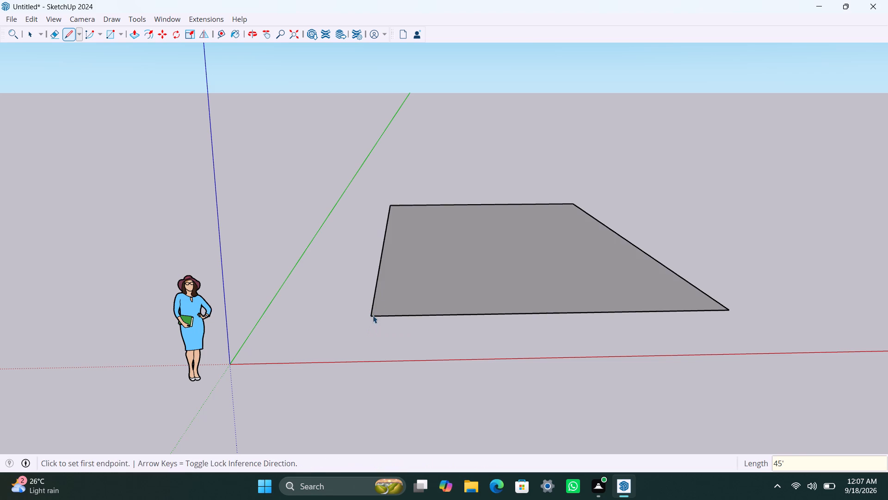
Make a group from the rectangle's face and its edges.
{"action": "key", "text": "space"}
{"action": "double_click", "coordinate": [439, 301]}
{"action": "right_click", "coordinate": [439, 302]}
{"action": "left_click", "coordinate": [460, 156]}
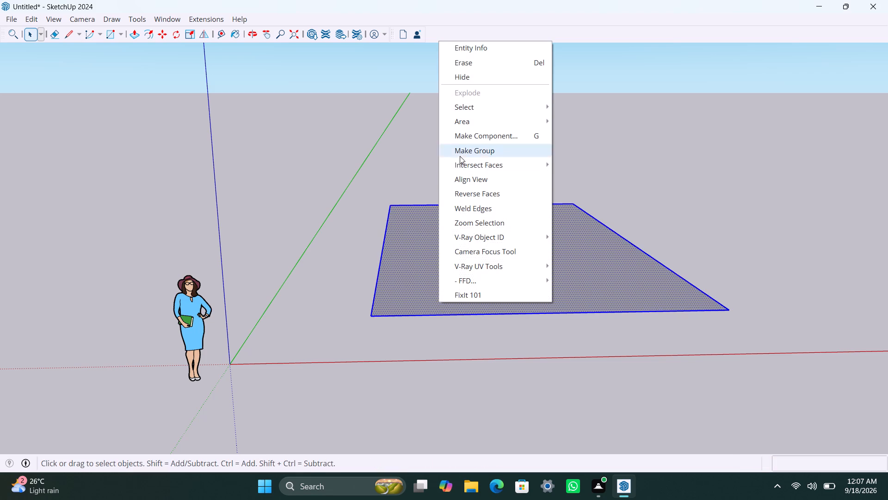
Open the rectangle group for editing and offset its outline 9" inward.
{"action": "scroll", "coordinate": [466, 281], "scroll_direction": "down", "scroll_amount": 1}
{"action": "middle_click_drag", "start_coordinate": [455, 300], "coordinate": [415, 372]}
{"action": "scroll", "coordinate": [447, 294], "scroll_direction": "up", "scroll_amount": 1}
{"action": "double_click", "coordinate": [449, 281]}
{"action": "left_click", "coordinate": [441, 279]}
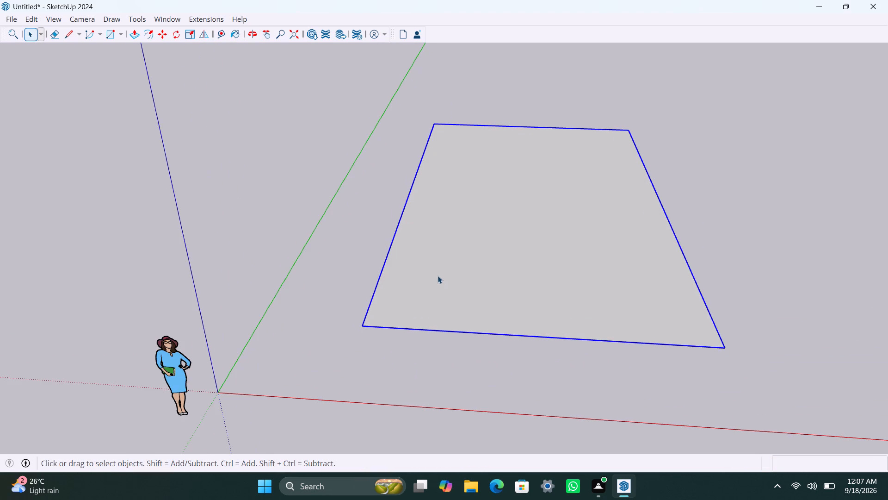
{"action": "left_click", "coordinate": [438, 275]}
{"action": "double_click", "coordinate": [425, 267]}
{"action": "left_click", "coordinate": [417, 262]}
{"action": "key", "text": "g"}
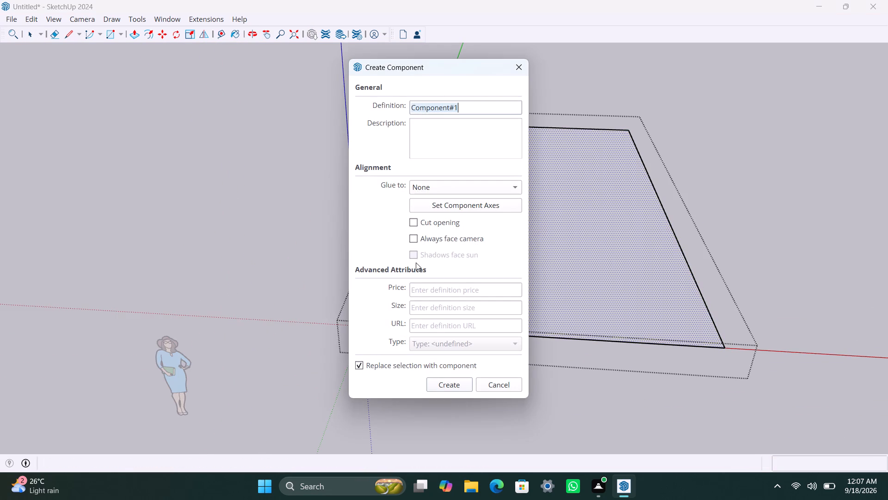
{"action": "left_click", "coordinate": [512, 68]}
{"action": "key", "text": "f"}
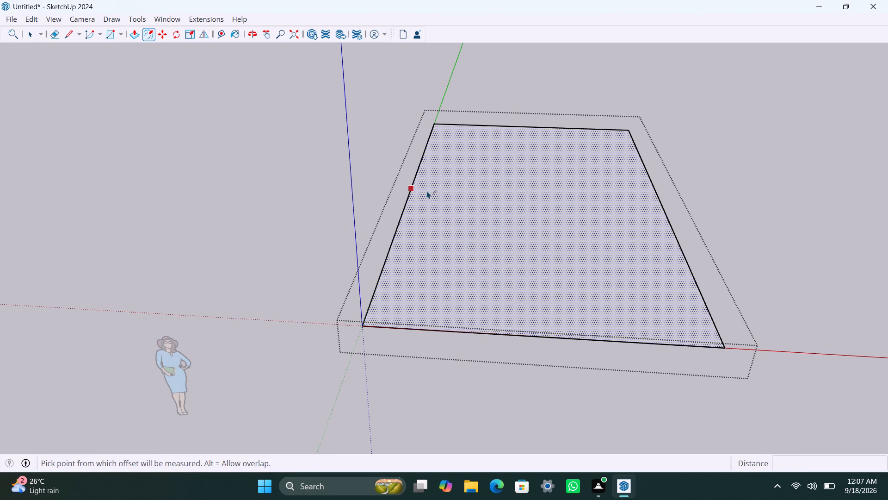
{"action": "left_click", "coordinate": [427, 191]}
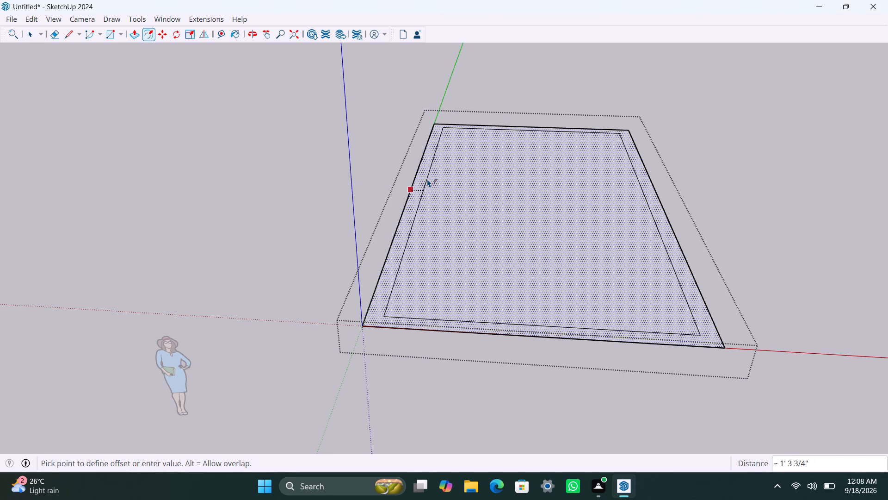
{"action": "type", "text": "9\""}
{"action": "key", "text": "Return"}
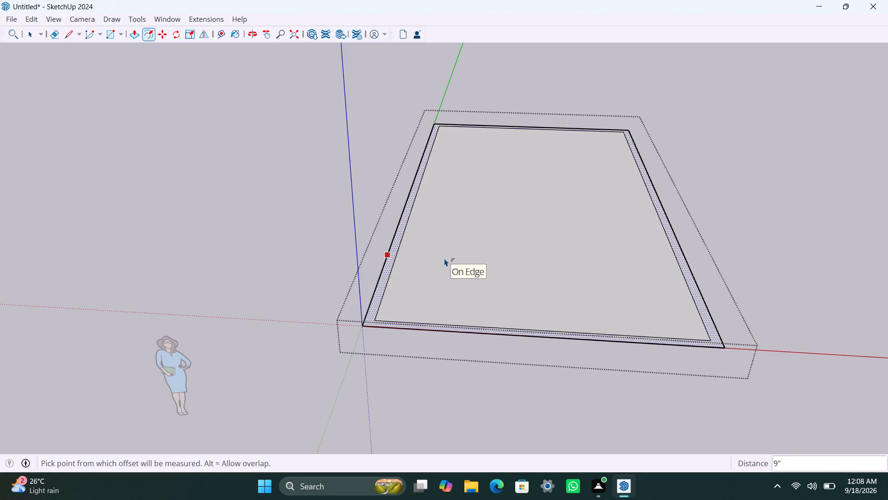
{"action": "key", "text": "space"}
Place two guides parallel to the plot's outer front edge, at 16'11" and 6'11" from it.
{"action": "middle_click_drag", "start_coordinate": [475, 315], "coordinate": [479, 342]}
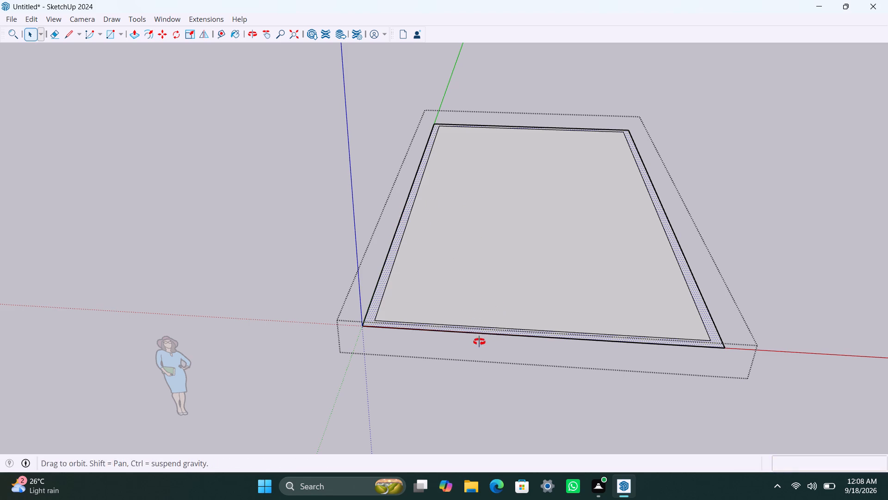
{"action": "middle_click_drag", "start_coordinate": [479, 342], "coordinate": [475, 423]}
{"action": "key", "text": "t"}
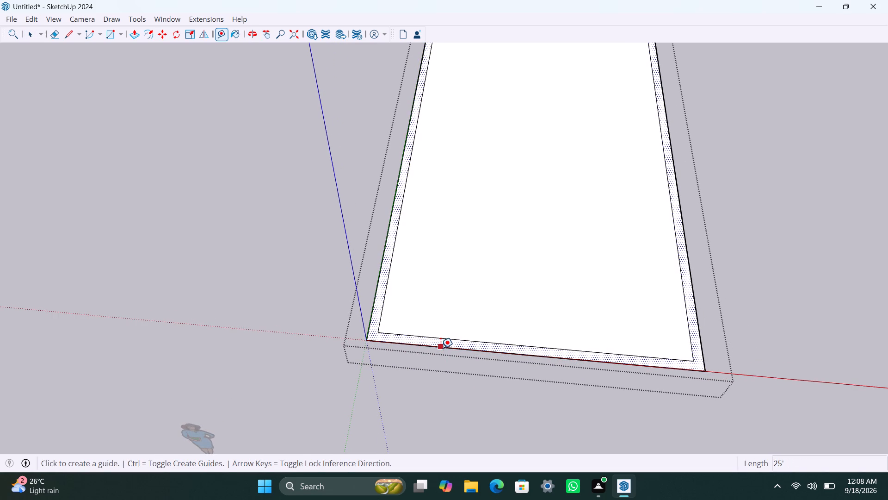
{"action": "left_click_drag", "start_coordinate": [441, 348], "coordinate": [441, 341]}
{"action": "type", "text": "16'"}
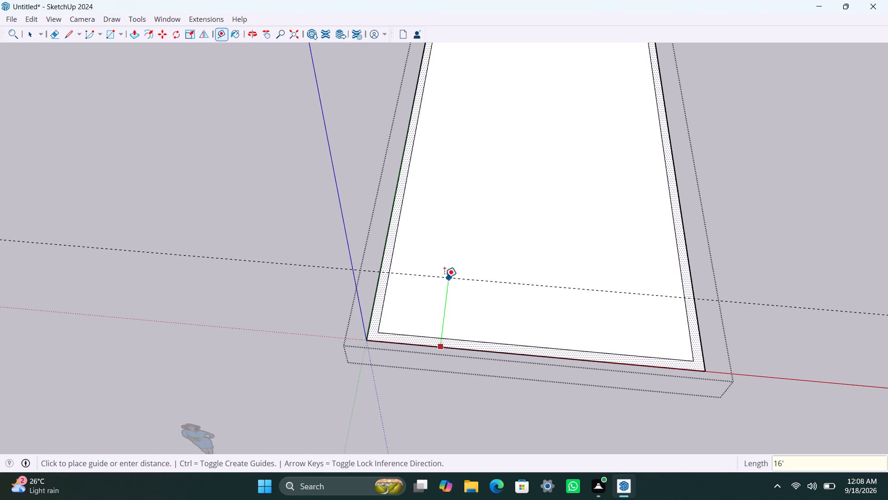
{"action": "type", "text": "11\""}
{"action": "key", "text": "Return"}
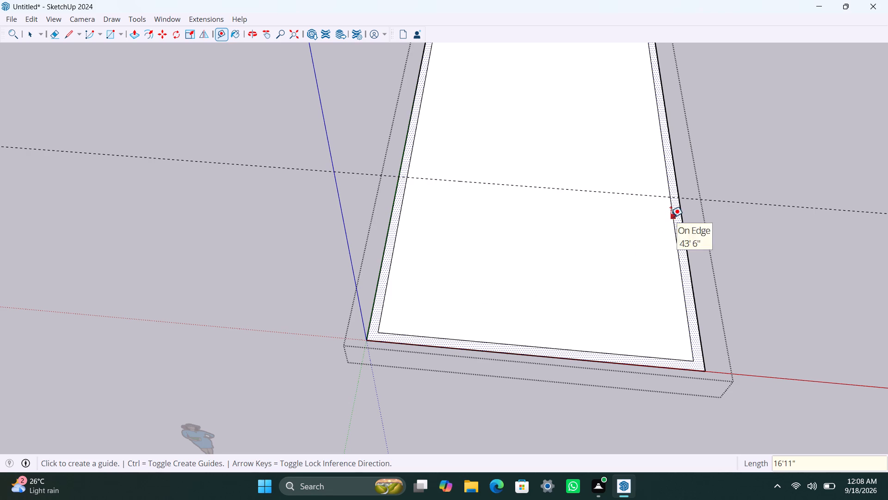
{"action": "left_click", "coordinate": [673, 367]}
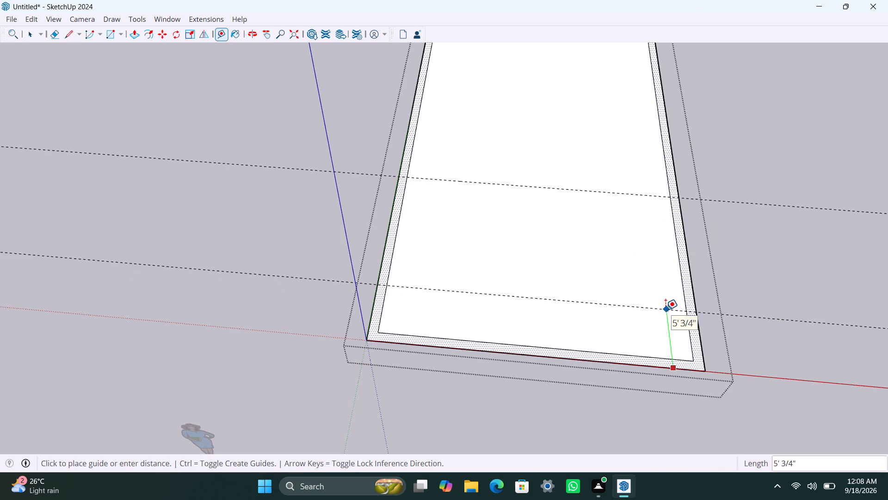
{"action": "type", "text": "6'11\""}
{"action": "key", "text": "Return"}
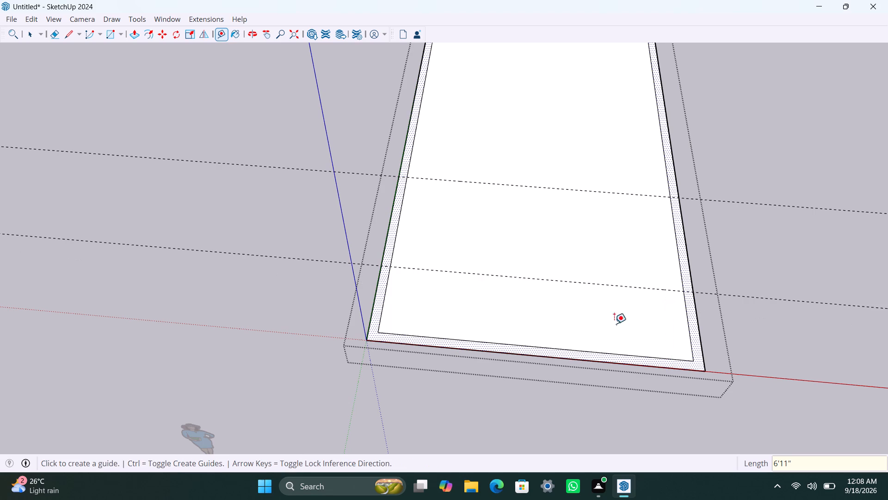
Place a lengthwise guide 11'10" in from the inner edge of the right-hand long wall.
{"action": "left_click", "coordinate": [676, 239]}
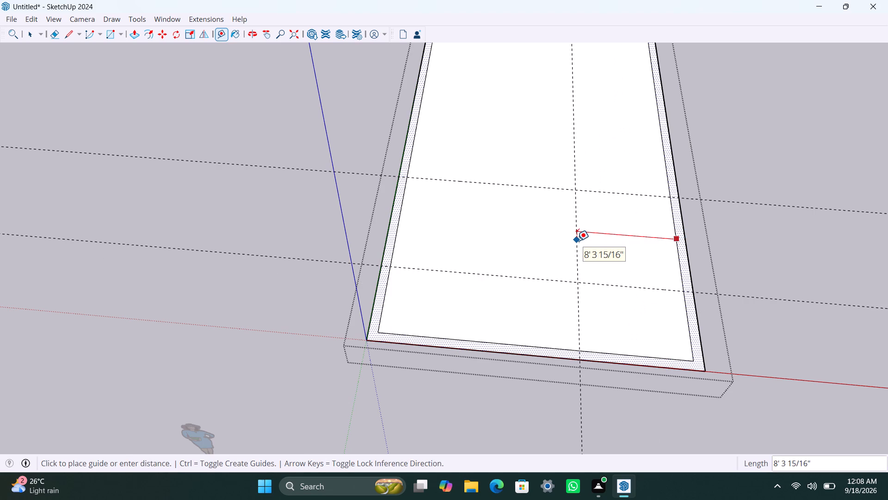
{"action": "type", "text": "11'1"}
{"action": "type", "text": "0\""}
{"action": "key", "text": "Return"}
{"action": "key", "text": "space"}
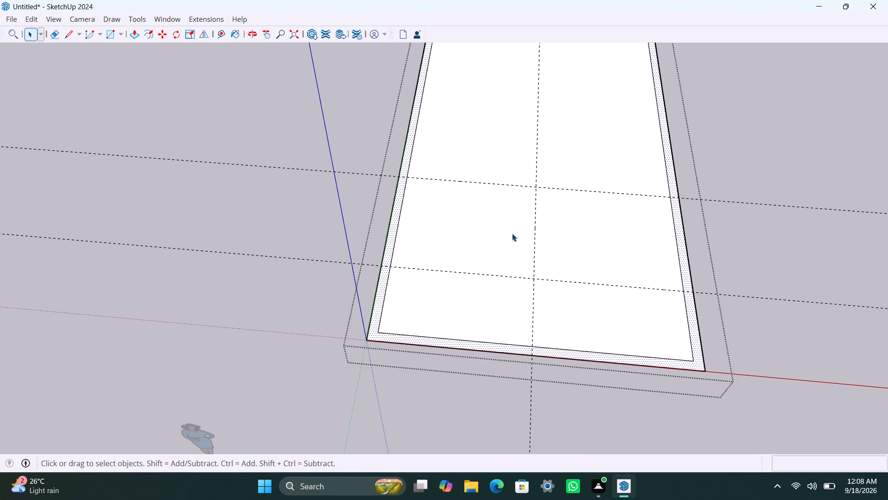
Draw a stepped line along the guides between the two long inner edges, turning at both guide intersections.
{"action": "key", "text": "l"}
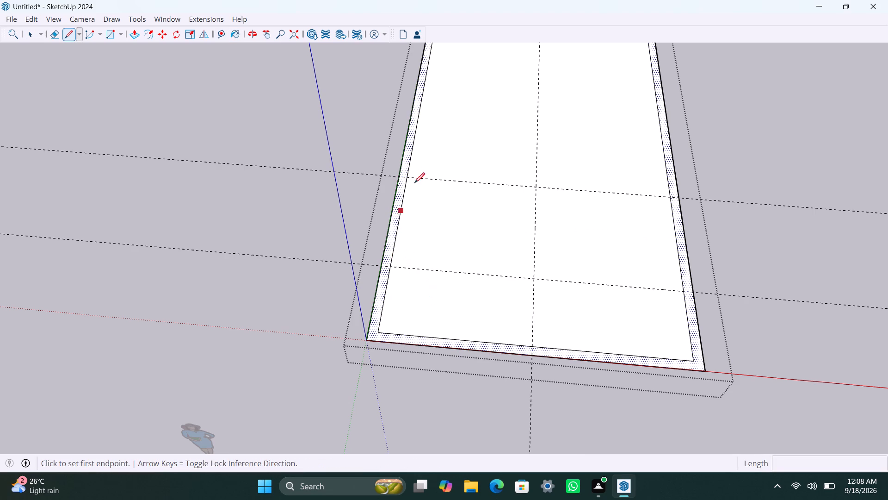
{"action": "left_click", "coordinate": [407, 180]}
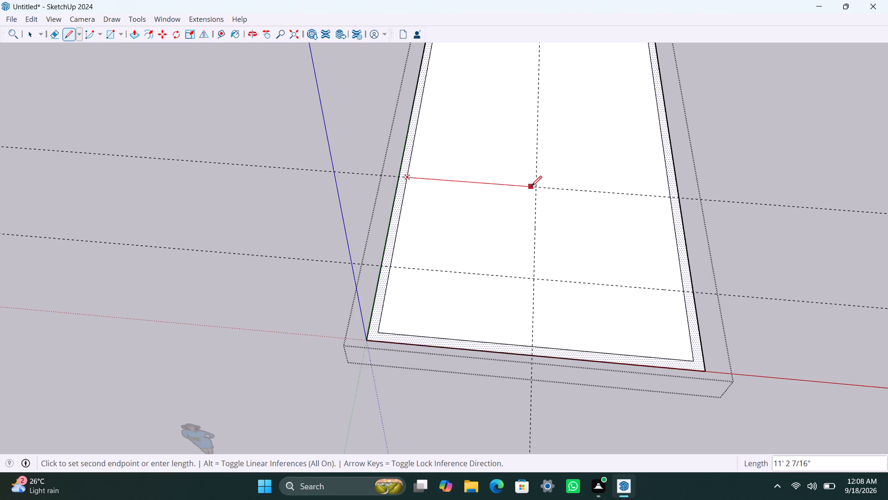
{"action": "left_click", "coordinate": [536, 187]}
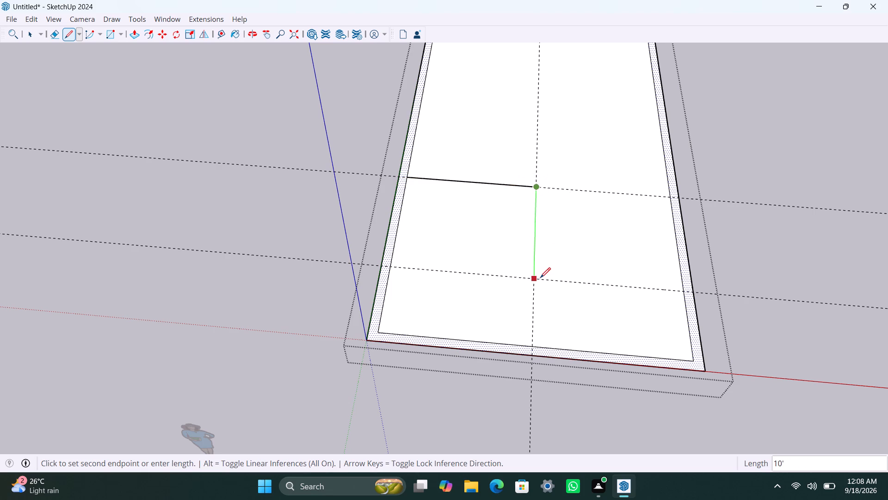
{"action": "left_click", "coordinate": [540, 278]}
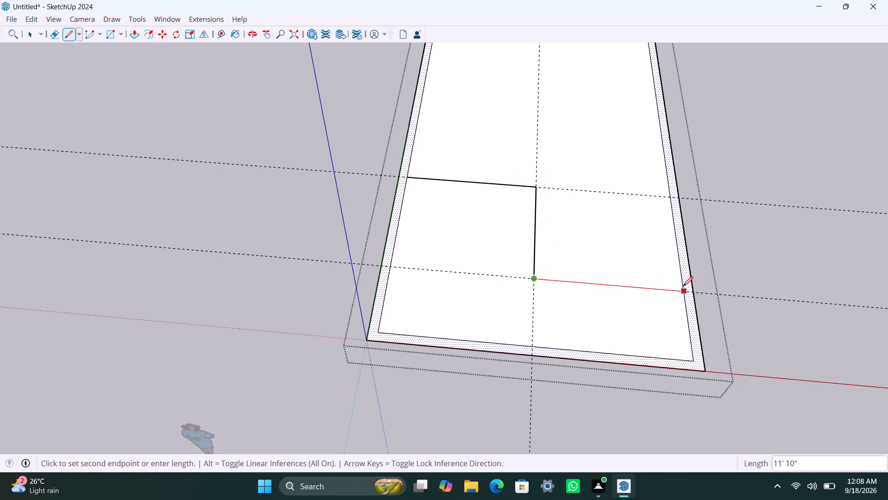
{"action": "left_click", "coordinate": [683, 287]}
{"action": "key", "text": "space"}
Delete the inner offset edges that lie in front of the stepped line.
{"action": "left_click", "coordinate": [688, 325]}
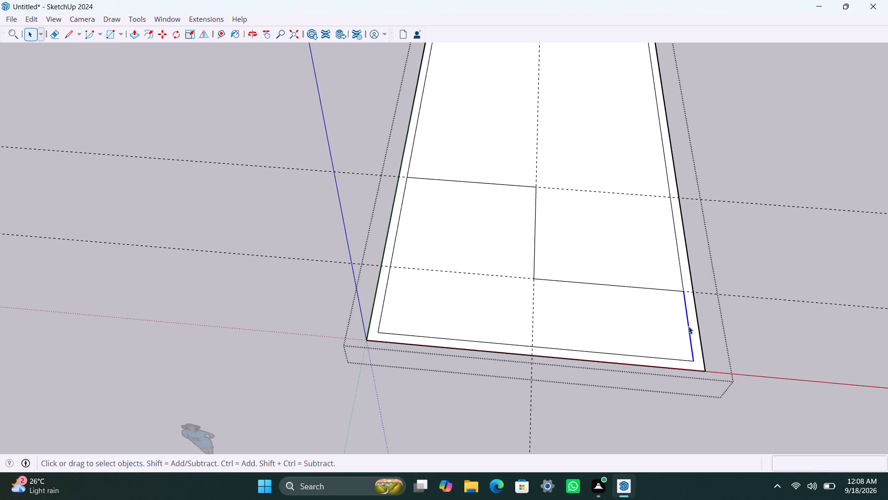
{"action": "key", "text": "Delete"}
{"action": "left_click", "coordinate": [688, 360]}
{"action": "key", "text": "Delete"}
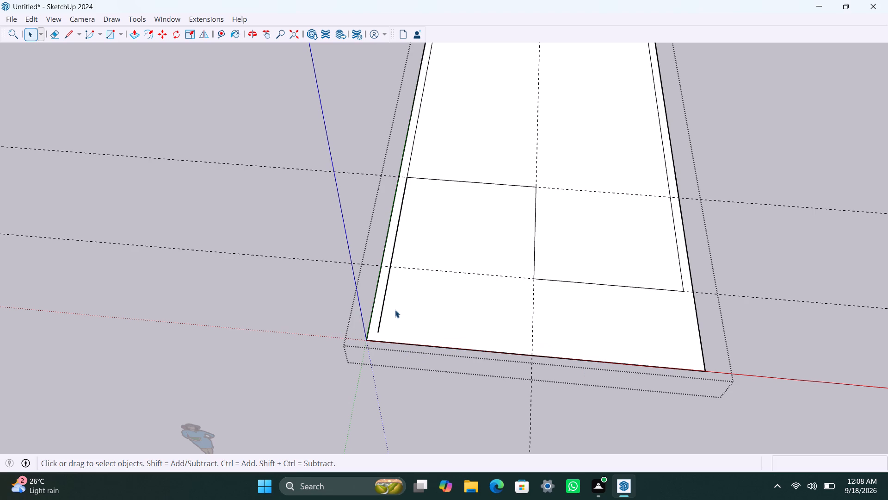
{"action": "left_click", "coordinate": [384, 297]}
{"action": "key", "text": "Delete"}
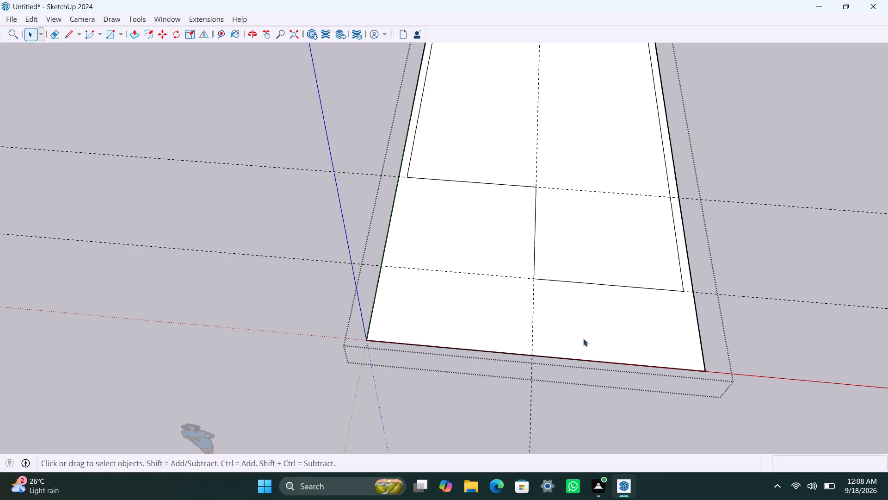
Copy the front segment of the stepped line 4.5" toward the back of the plot.
{"action": "left_click", "coordinate": [576, 282]}
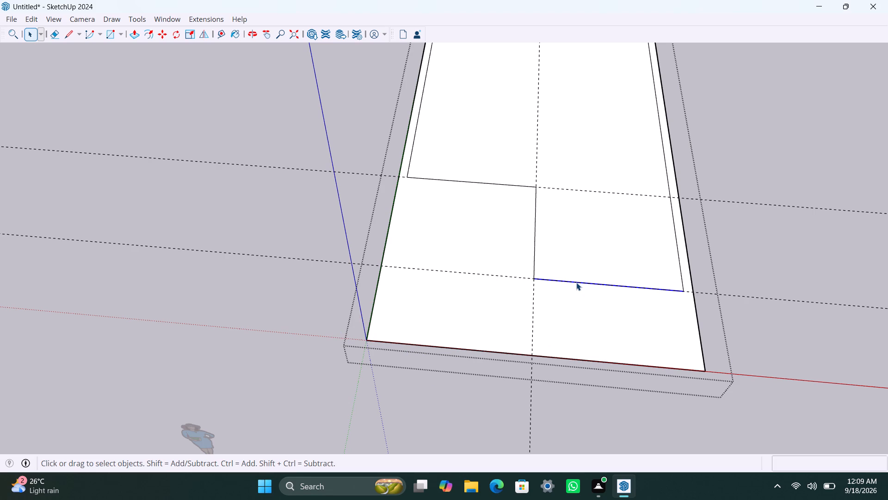
{"action": "key", "text": "m"}
{"action": "left_click", "coordinate": [576, 282]}
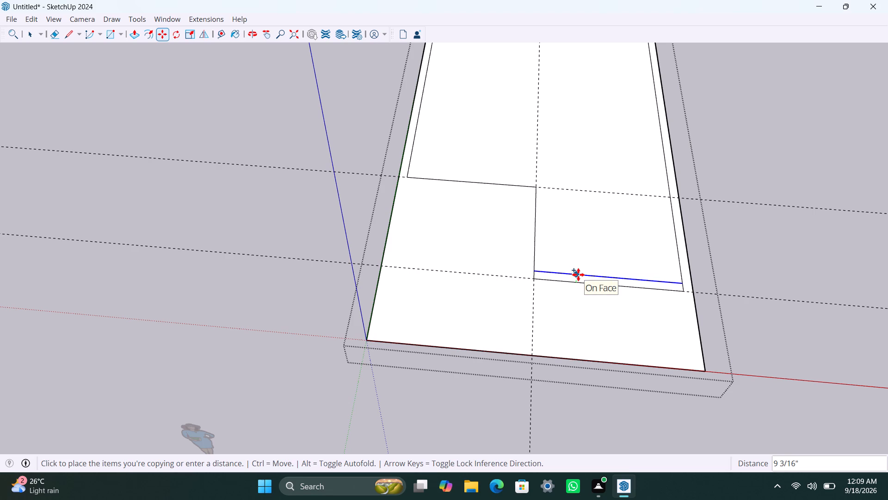
{"action": "type", "text": "4.5\""}
{"action": "key", "text": "Return"}
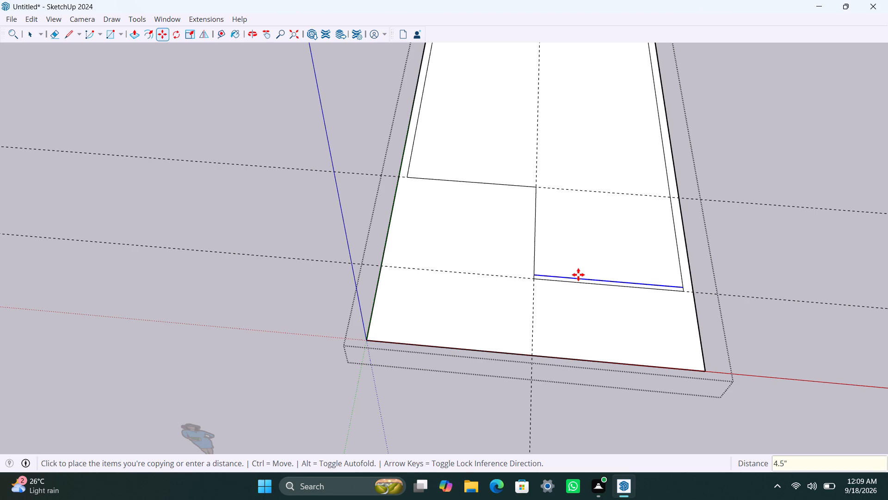
{"action": "key", "text": "space"}
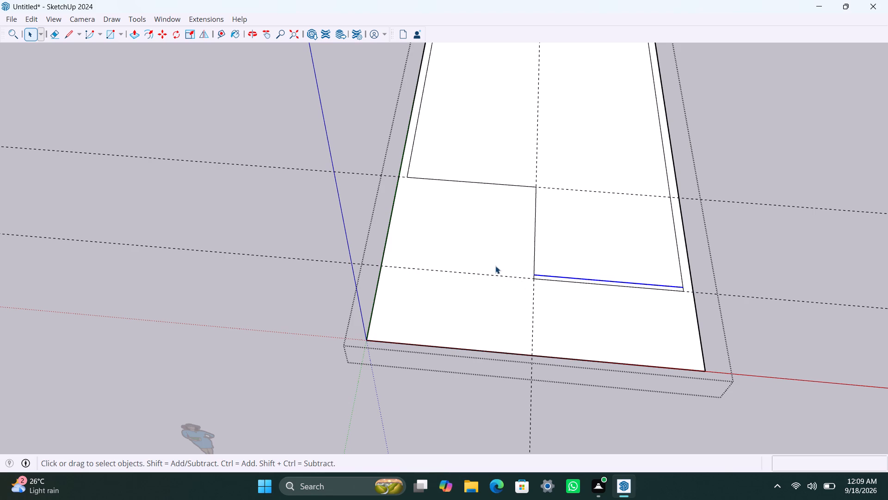
Copy the rear crosswise segment of the stepped line 4.5" toward the back of the plot.
{"action": "left_click", "coordinate": [478, 181]}
{"action": "left_click", "coordinate": [479, 181]}
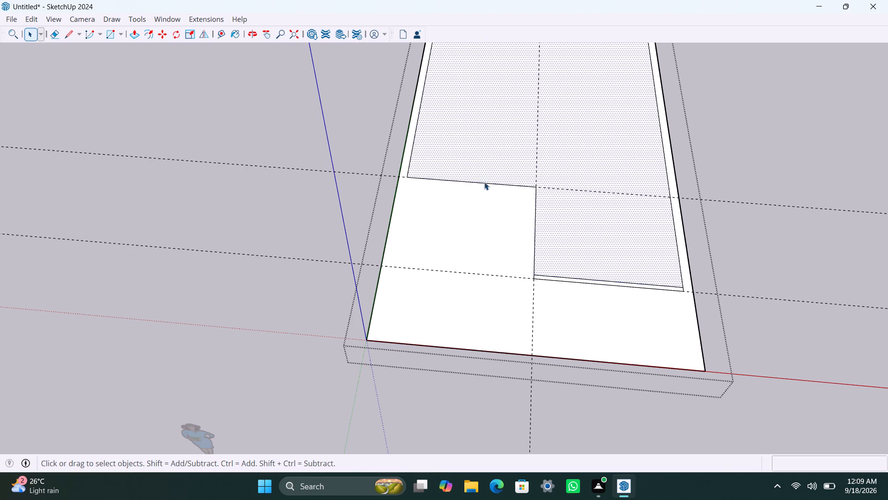
{"action": "left_click", "coordinate": [536, 207]}
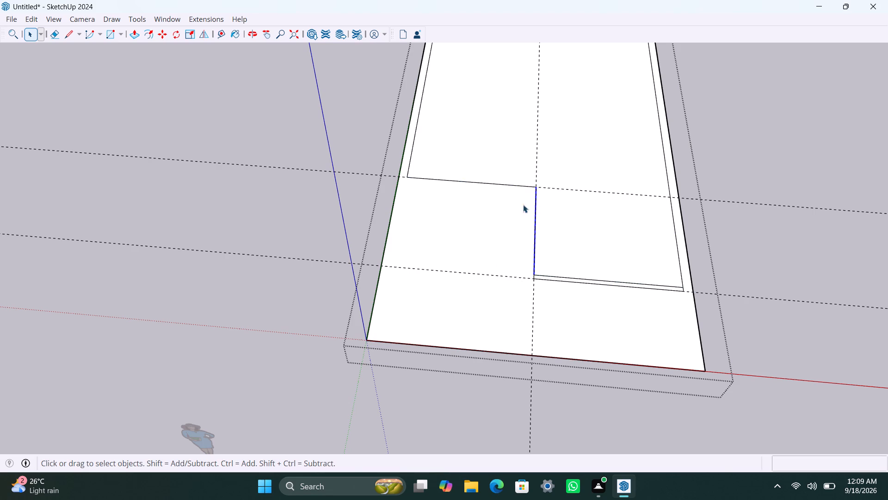
{"action": "left_click", "coordinate": [512, 185]}
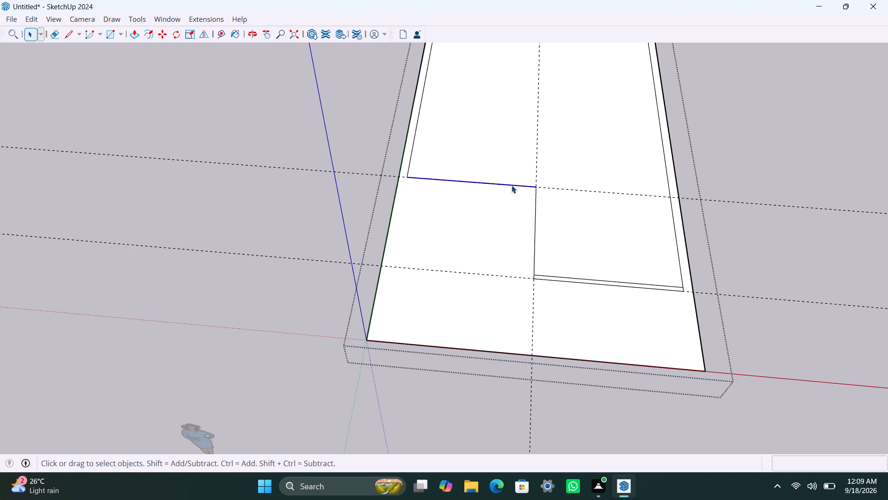
{"action": "key", "text": "m"}
{"action": "left_click", "coordinate": [512, 185]}
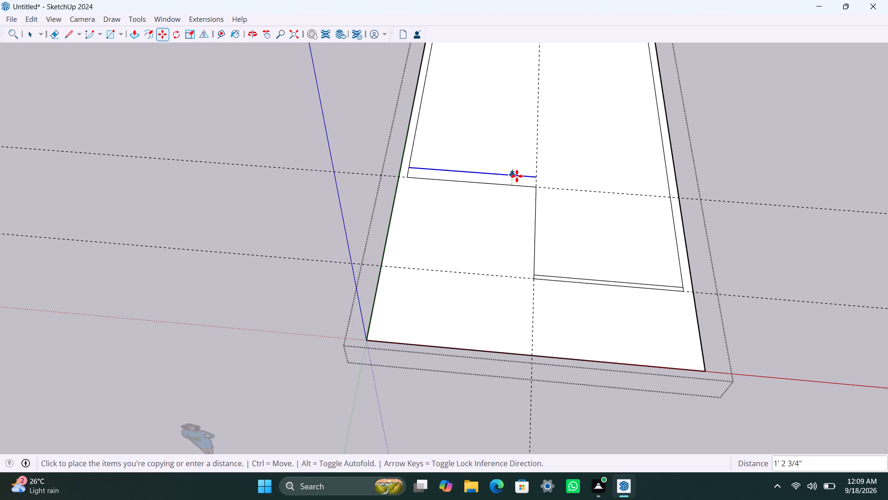
{"action": "type", "text": "4.5\""}
{"action": "key", "text": "Return"}
{"action": "key", "text": "space"}
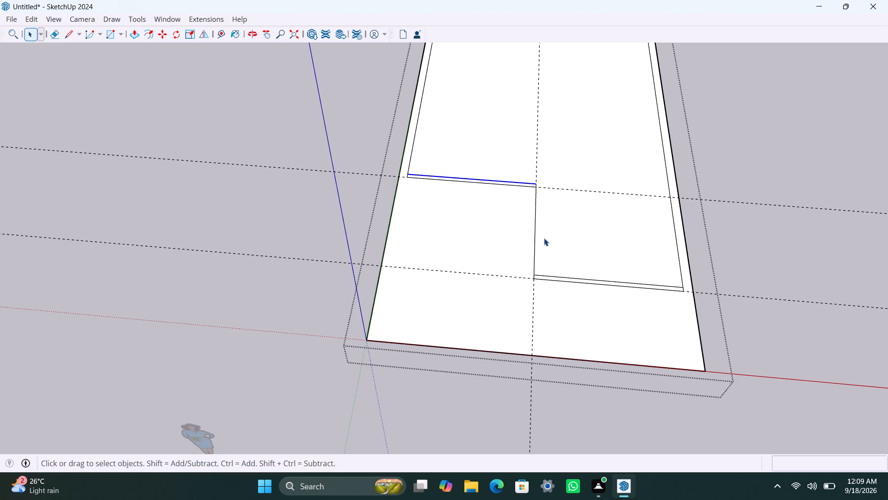
Place a crosswise guide 6'6" behind the inner line of the front wall.
{"action": "scroll", "coordinate": [541, 246], "scroll_direction": "up", "scroll_amount": 2}
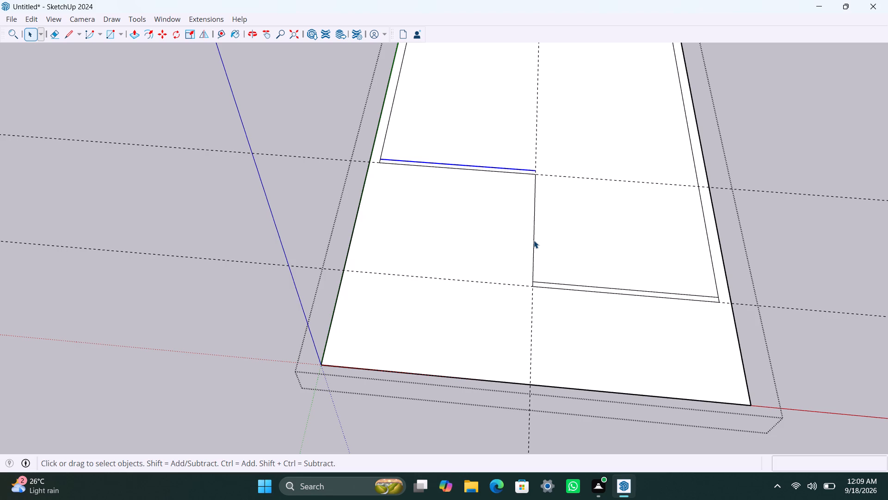
{"action": "scroll", "coordinate": [534, 240], "scroll_direction": "down", "scroll_amount": 3}
{"action": "scroll", "coordinate": [534, 240], "scroll_direction": "up", "scroll_amount": 1}
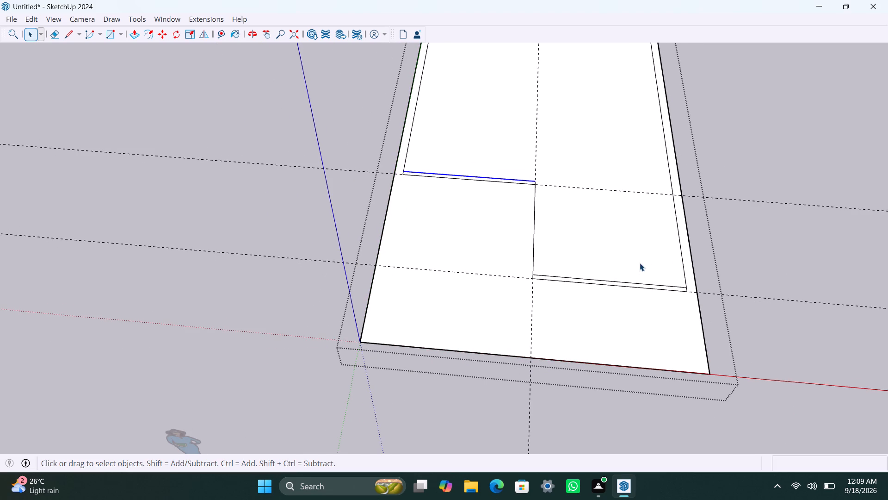
{"action": "key", "text": "t"}
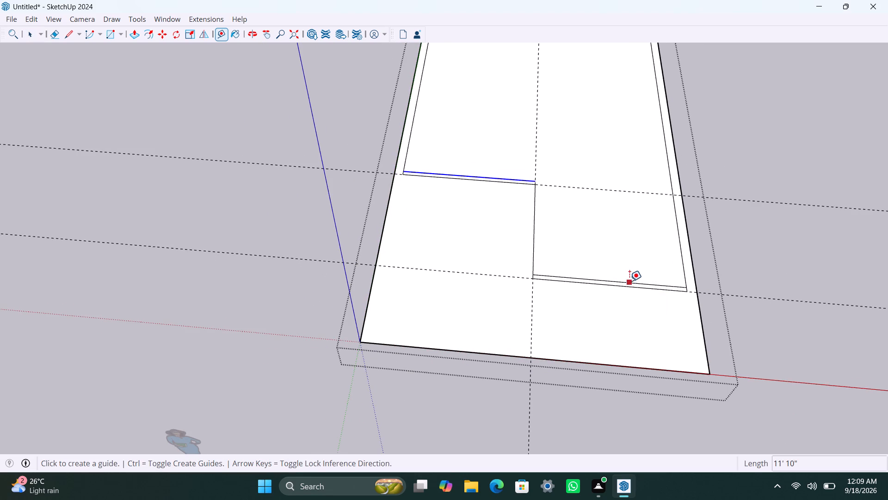
{"action": "left_click", "coordinate": [630, 281]}
{"action": "type", "text": "6'6\""}
{"action": "key", "text": "Return"}
{"action": "key", "text": "space"}
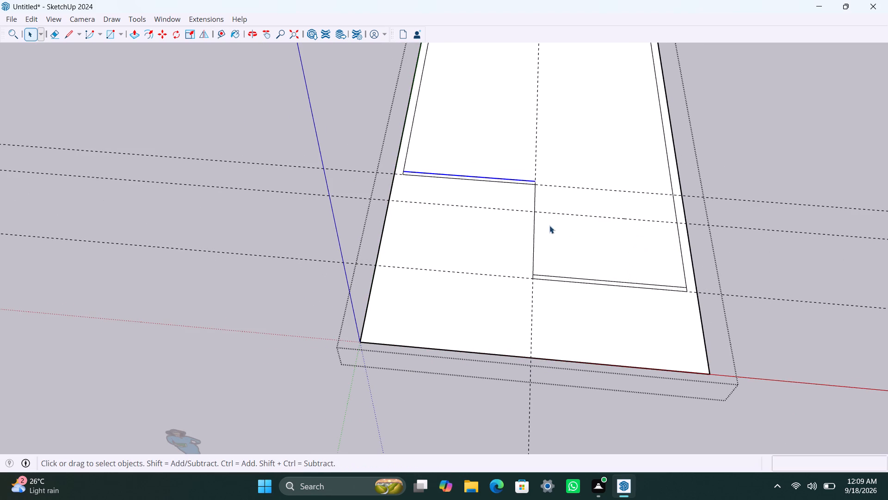
Delete the lengthwise segment joining the front and rear parts of the stepped line.
{"action": "left_click", "coordinate": [536, 203]}
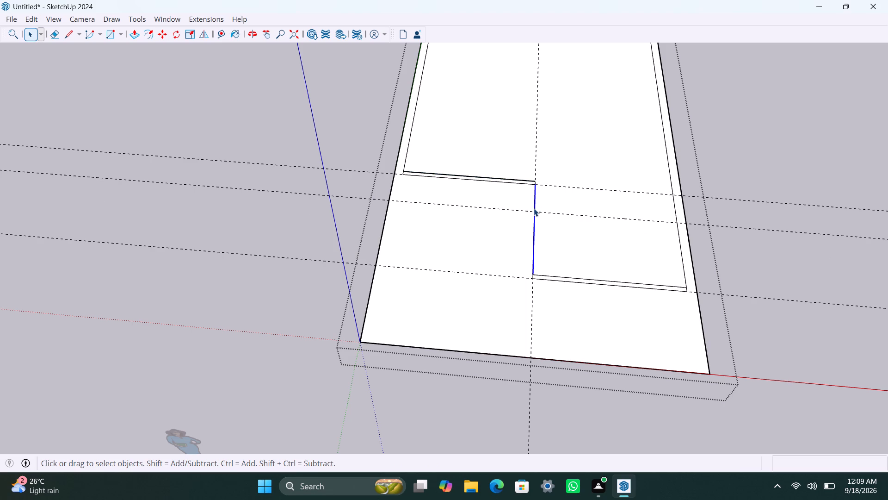
{"action": "key", "text": "Delete"}
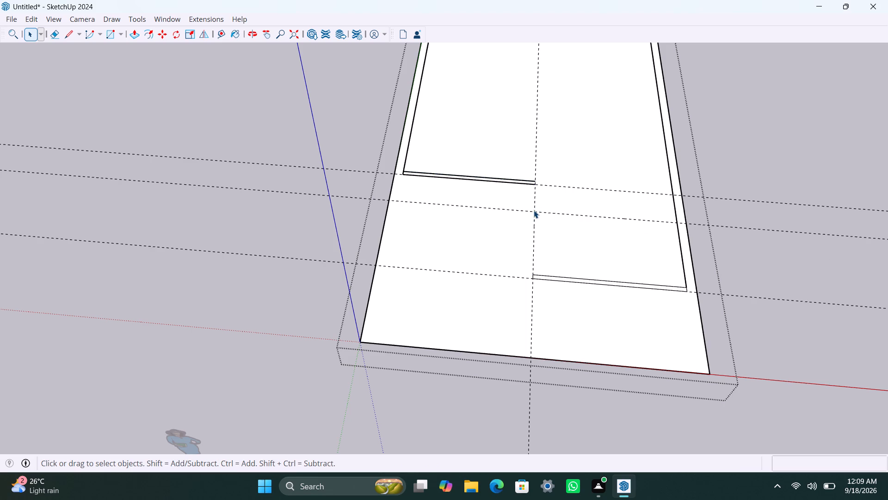
Draw a line from the rear wall's outer corner forward along the guide to the 6'6" guide, then across to the right-hand wall's inner edge.
{"action": "key", "text": "l"}
{"action": "scroll", "coordinate": [536, 187], "scroll_direction": "up", "scroll_amount": 8}
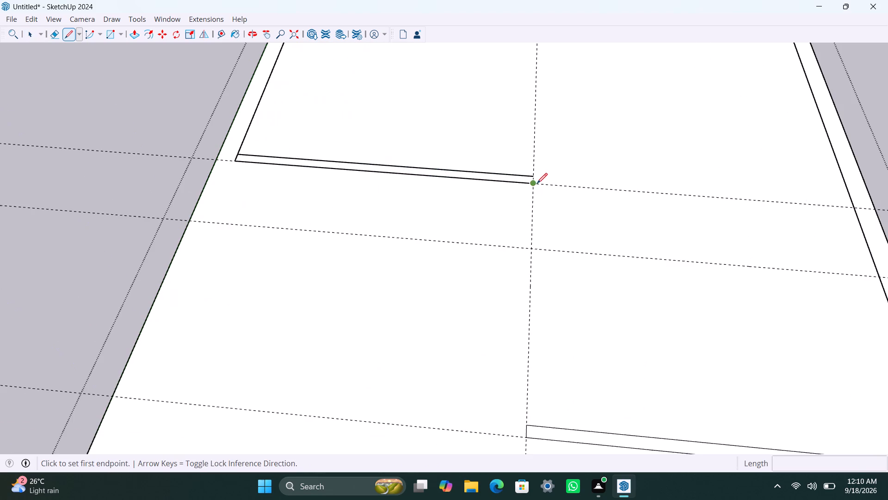
{"action": "left_click", "coordinate": [537, 183]}
{"action": "key", "text": "Escape"}
{"action": "left_click_drag", "start_coordinate": [531, 185], "coordinate": [531, 189]}
{"action": "left_click", "coordinate": [531, 250]}
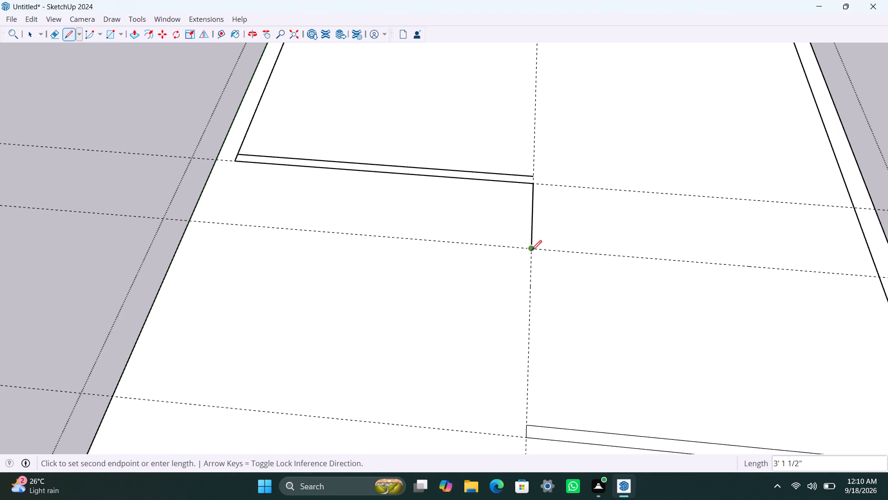
{"action": "type", "text": "4.5\""}
{"action": "key", "text": "Return"}
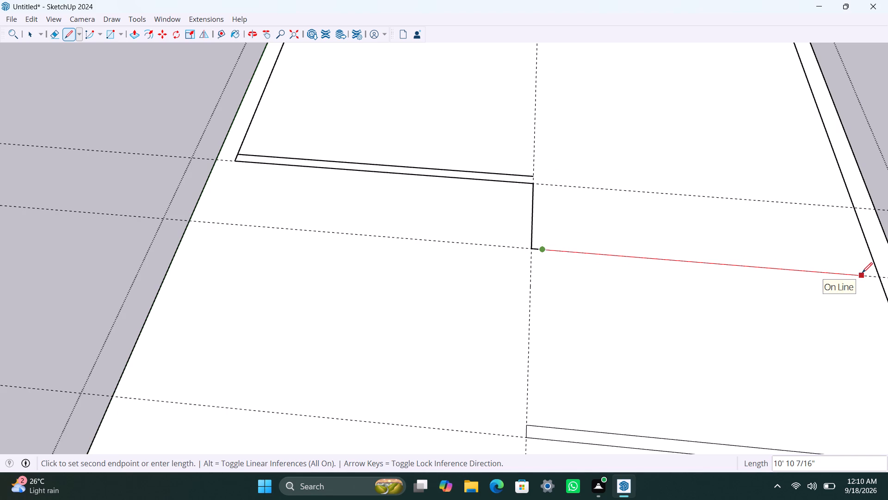
{"action": "left_click", "coordinate": [877, 276]}
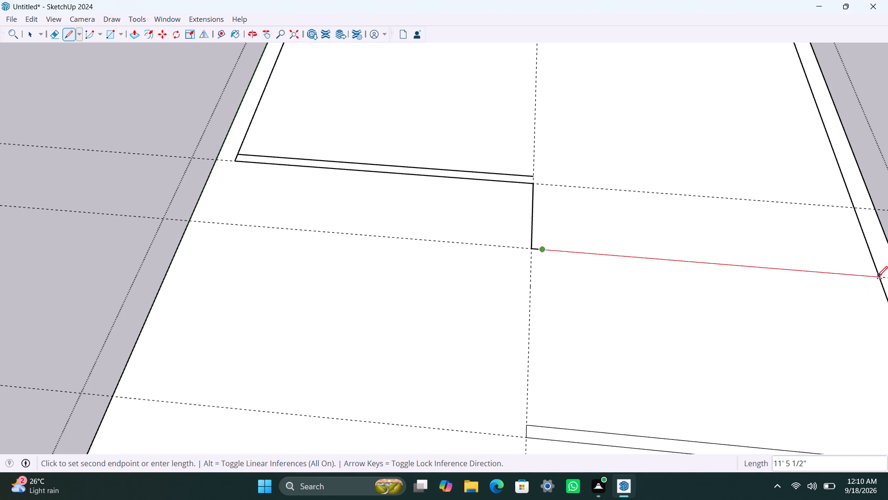
{"action": "key", "text": "space"}
Extend the inner line of the rear crosswise wall 4.5" past the lengthwise guide.
{"action": "scroll", "coordinate": [536, 180], "scroll_direction": "up", "scroll_amount": 2}
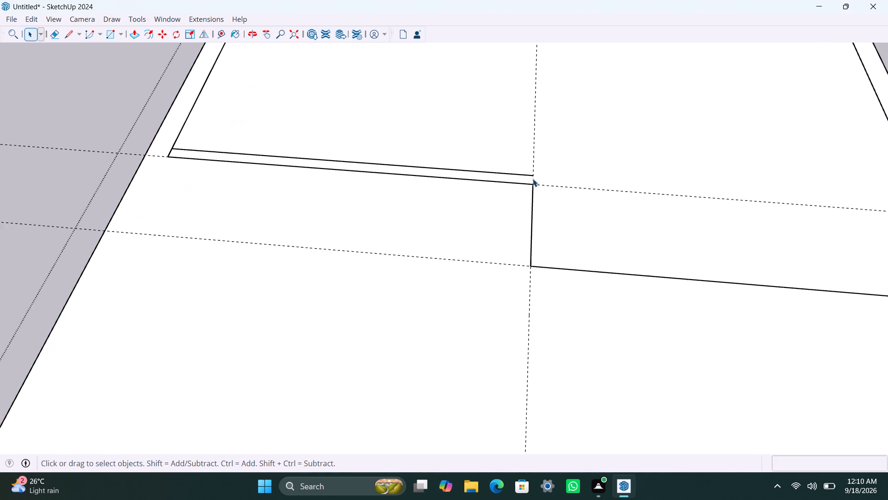
{"action": "scroll", "coordinate": [533, 179], "scroll_direction": "up", "scroll_amount": 1}
{"action": "key", "text": "l"}
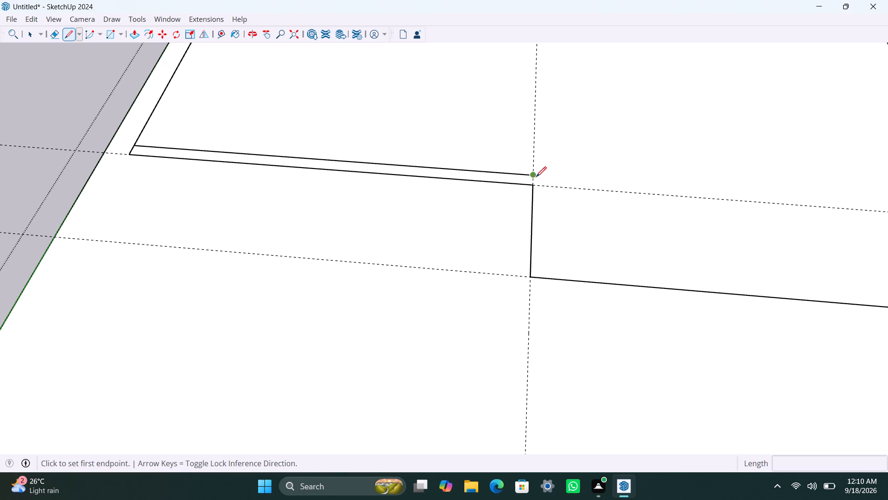
{"action": "left_click", "coordinate": [533, 175]}
{"action": "type", "text": "4.5\""}
{"action": "key", "text": "Return"}
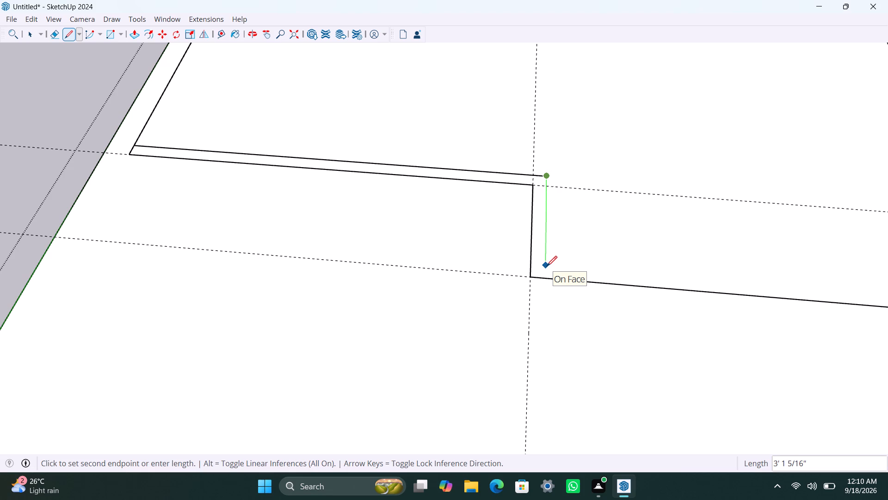
{"action": "key", "text": "space"}
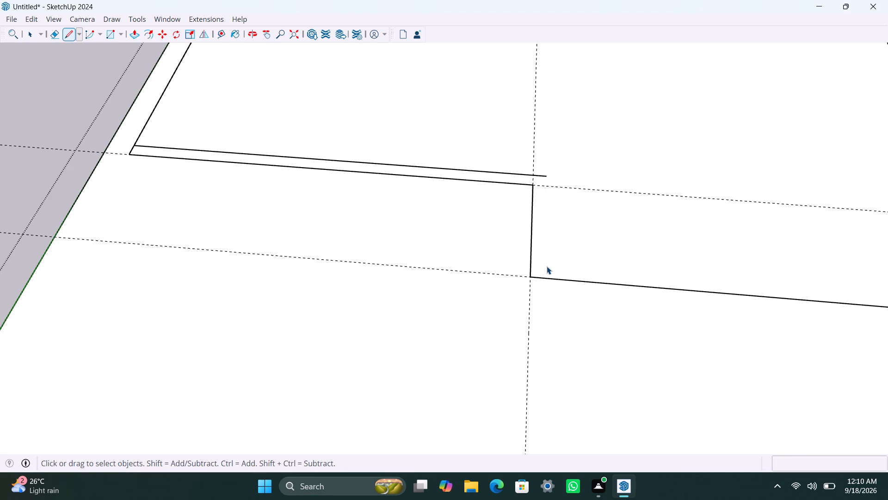
Place a crosswise guide 4.5" behind the newly drawn crosswise line.
{"action": "key", "text": "t"}
{"action": "left_click", "coordinate": [553, 275]}
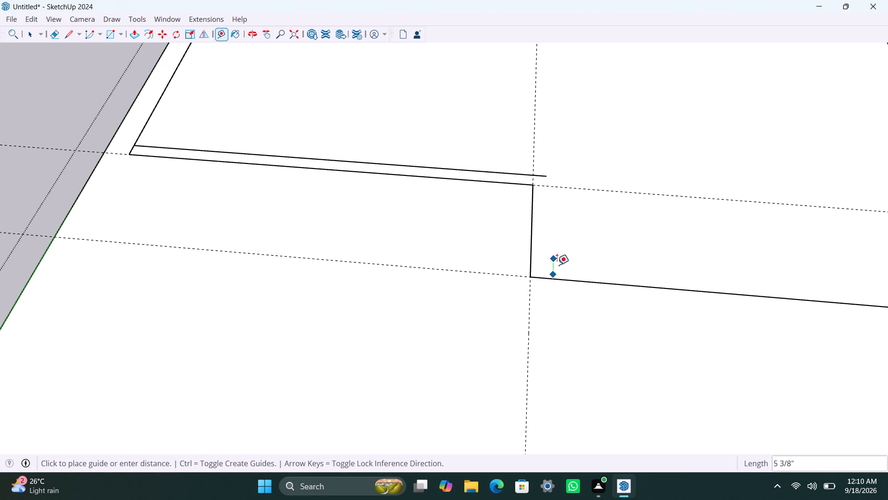
{"action": "key", "text": "space"}
{"action": "key", "text": "t"}
{"action": "left_click", "coordinate": [572, 283]}
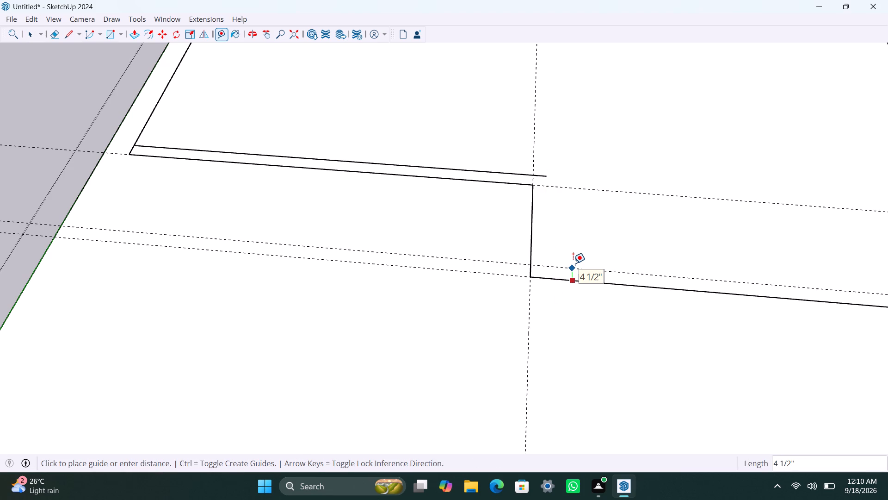
{"action": "type", "text": "4.5\""}
{"action": "key", "text": "Return"}
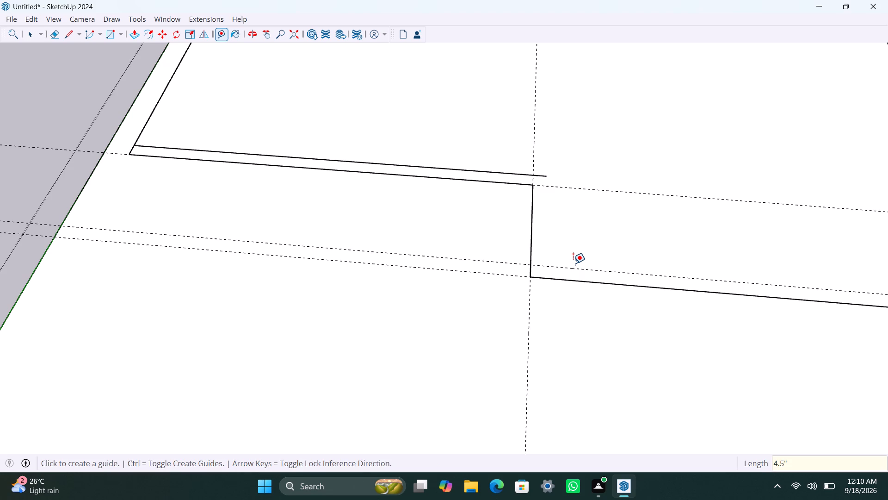
{"action": "key", "text": "space"}
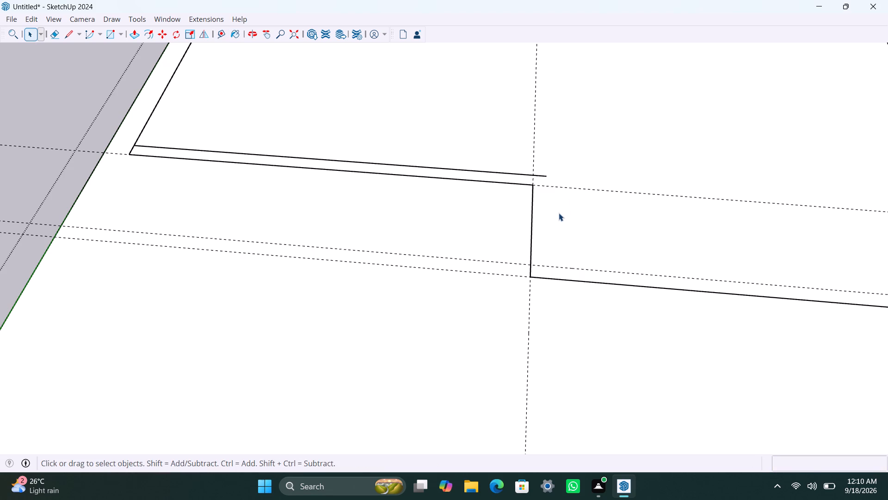
Draw the stepped wall's inner line from the 4.5" extension forward to the new guide and across to the right-hand wall's inner edge.
{"action": "key", "text": "l"}
{"action": "left_click_drag", "start_coordinate": [547, 174], "coordinate": [546, 190]}
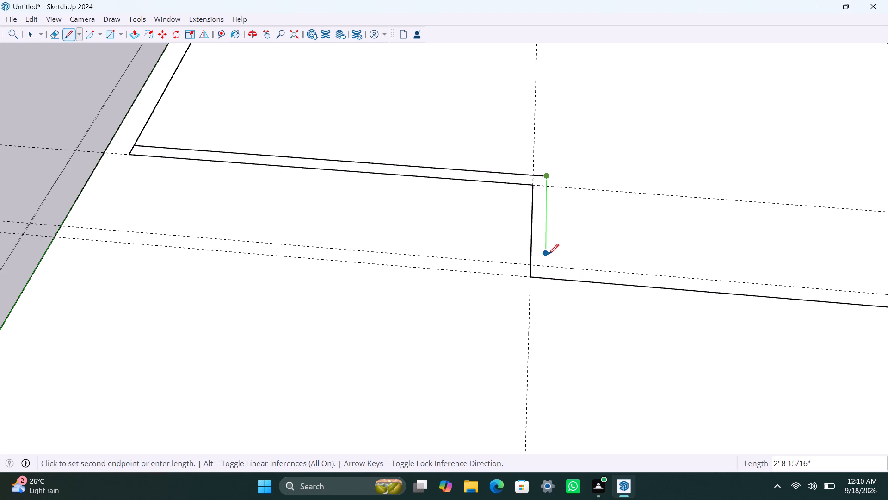
{"action": "left_click", "coordinate": [549, 264]}
{"action": "scroll", "coordinate": [701, 300], "scroll_direction": "down", "scroll_amount": 2}
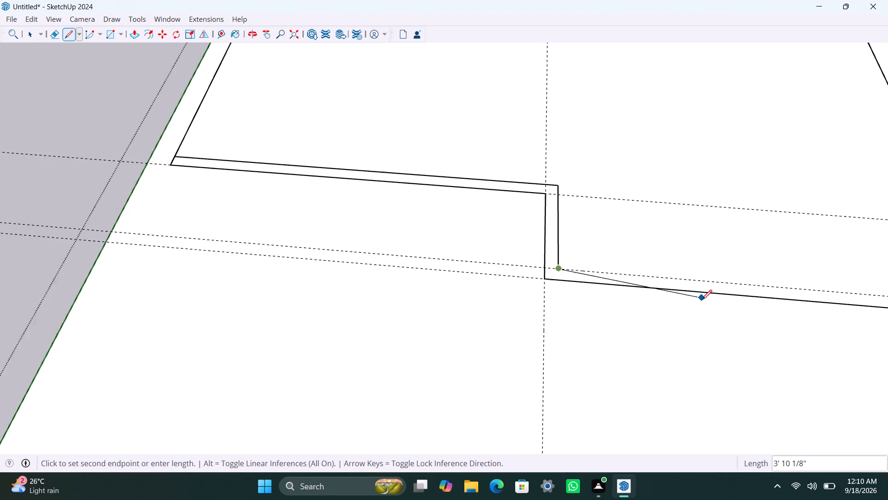
{"action": "scroll", "coordinate": [718, 294], "scroll_direction": "down", "scroll_amount": 1}
{"action": "middle_click_drag", "start_coordinate": [754, 269], "coordinate": [536, 250], "text": "shift"}
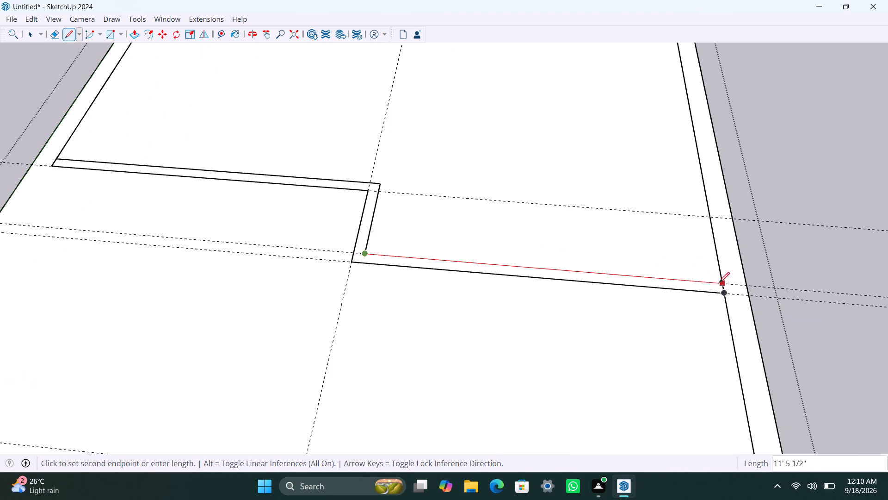
{"action": "left_click", "coordinate": [721, 282]}
{"action": "key", "text": "space"}
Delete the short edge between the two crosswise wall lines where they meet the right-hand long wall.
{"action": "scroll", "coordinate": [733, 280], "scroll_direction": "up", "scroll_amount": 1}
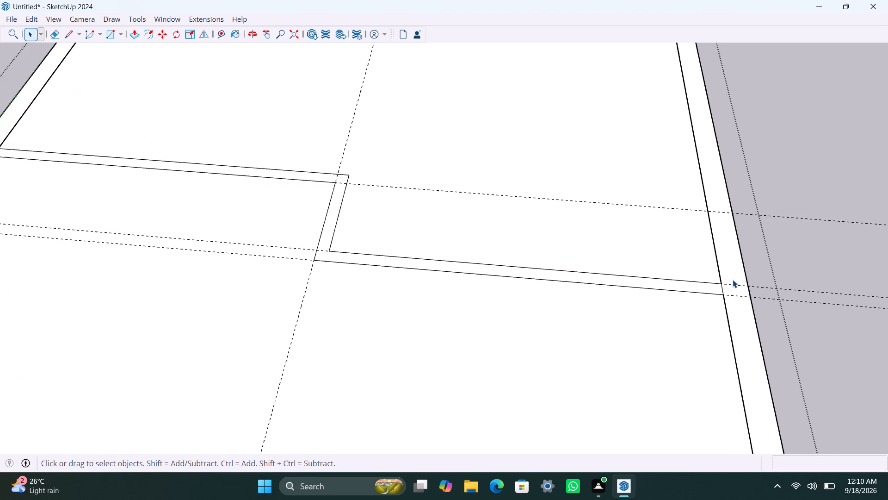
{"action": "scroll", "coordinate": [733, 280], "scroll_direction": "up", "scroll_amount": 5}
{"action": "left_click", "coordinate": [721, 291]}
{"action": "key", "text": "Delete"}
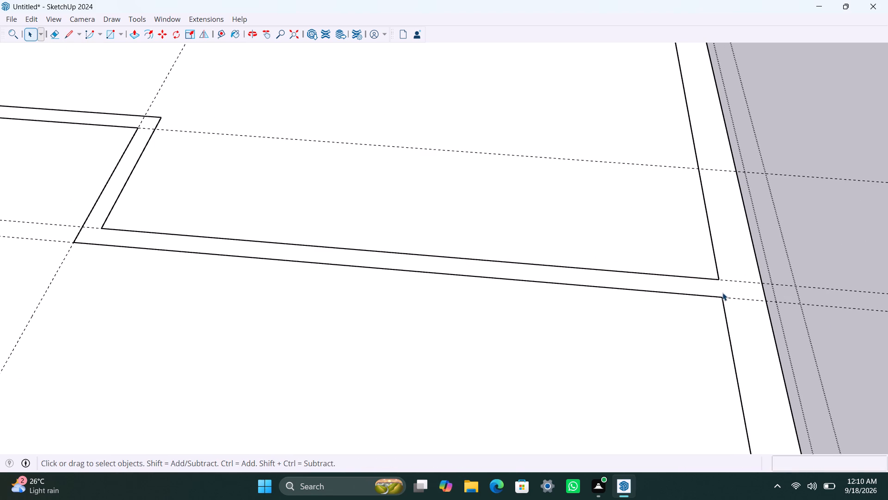
Check by selection which faces the stepped wall, the long walls and the floor areas belong to.
{"action": "left_click", "coordinate": [738, 285]}
{"action": "scroll", "coordinate": [655, 314], "scroll_direction": "down", "scroll_amount": 4}
{"action": "scroll", "coordinate": [477, 310], "scroll_direction": "down", "scroll_amount": 5}
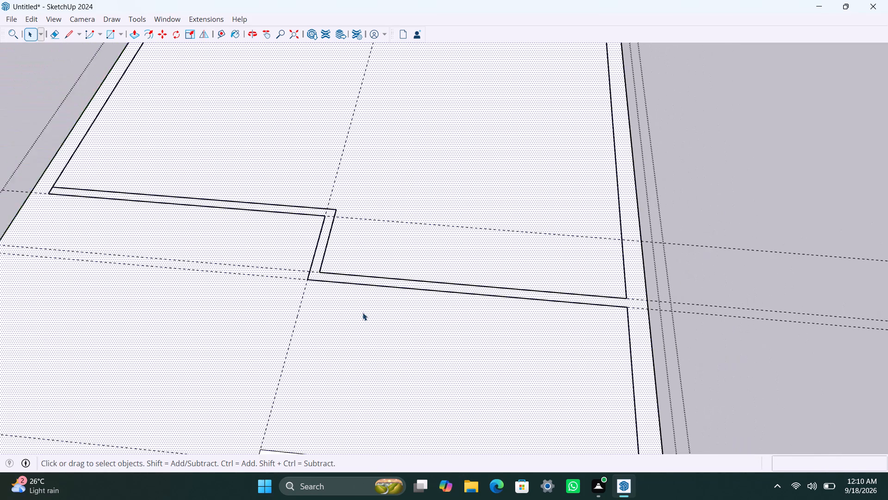
{"action": "scroll", "coordinate": [363, 312], "scroll_direction": "down", "scroll_amount": 5}
{"action": "left_click", "coordinate": [592, 251]}
{"action": "scroll", "coordinate": [456, 334], "scroll_direction": "up", "scroll_amount": 2}
{"action": "middle_click_drag", "start_coordinate": [427, 328], "coordinate": [448, 365]}
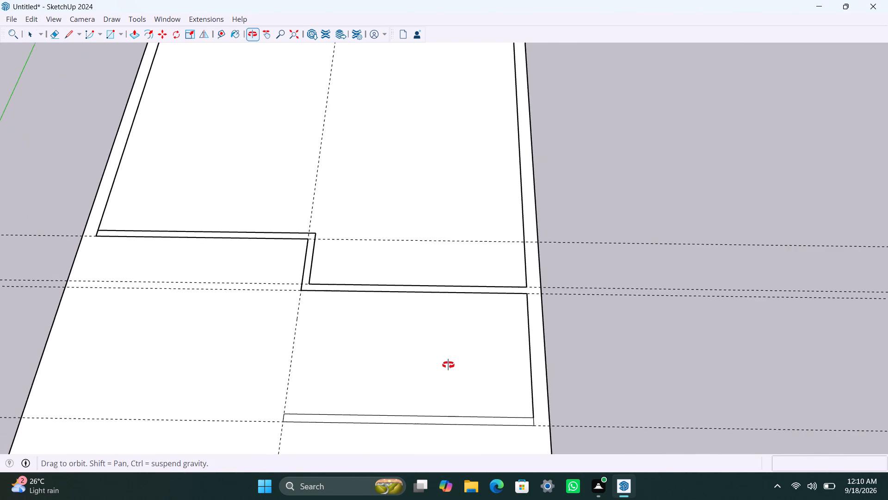
{"action": "middle_click_drag", "start_coordinate": [448, 365], "coordinate": [443, 367]}
{"action": "scroll", "coordinate": [339, 304], "scroll_direction": "up", "scroll_amount": 2}
{"action": "triple_click", "coordinate": [317, 281]}
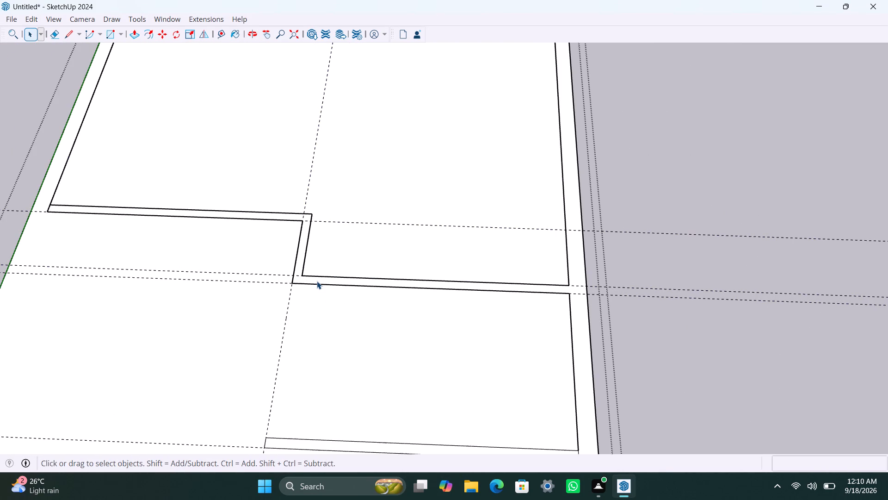
{"action": "left_click", "coordinate": [317, 281]}
{"action": "triple_click", "coordinate": [415, 284]}
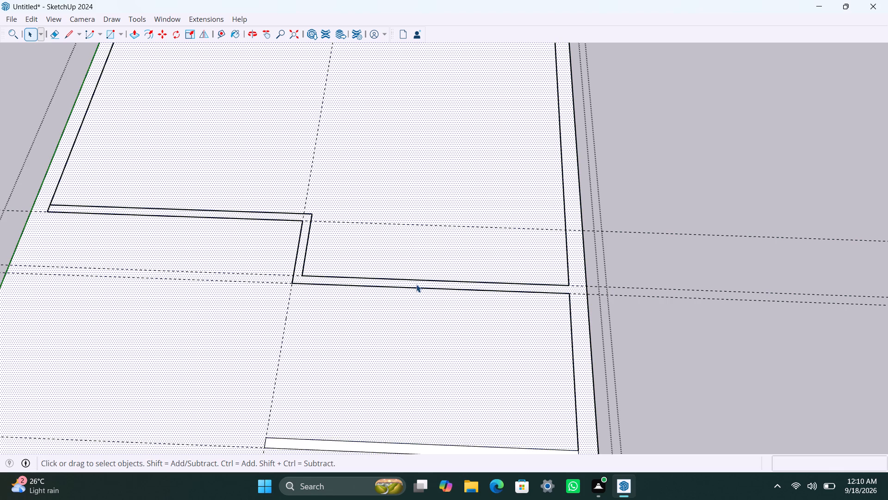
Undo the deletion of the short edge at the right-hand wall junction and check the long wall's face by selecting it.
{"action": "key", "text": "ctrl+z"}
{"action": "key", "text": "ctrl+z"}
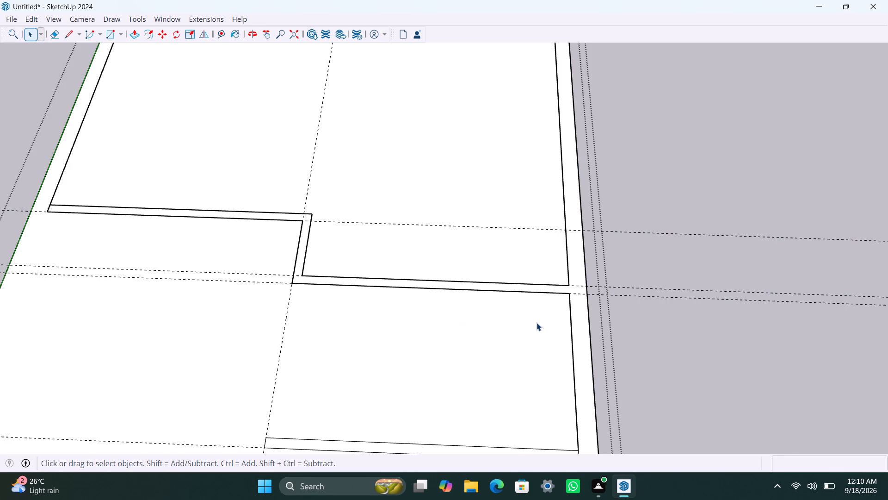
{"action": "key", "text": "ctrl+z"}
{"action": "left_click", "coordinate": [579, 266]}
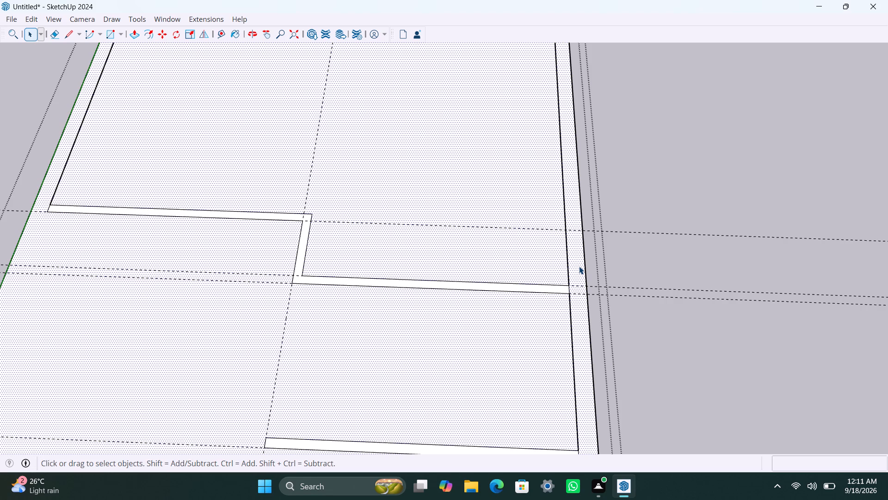
Draw a line across the right-hand wall, extending the front crosswise wall's outer line to the long wall's outer edge.
{"action": "double_click", "coordinate": [579, 267]}
{"action": "left_click", "coordinate": [579, 267]}
{"action": "scroll", "coordinate": [534, 323], "scroll_direction": "down", "scroll_amount": 3}
{"action": "scroll", "coordinate": [559, 414], "scroll_direction": "down", "scroll_amount": 2}
{"action": "middle_click_drag", "start_coordinate": [533, 426], "coordinate": [567, 355]}
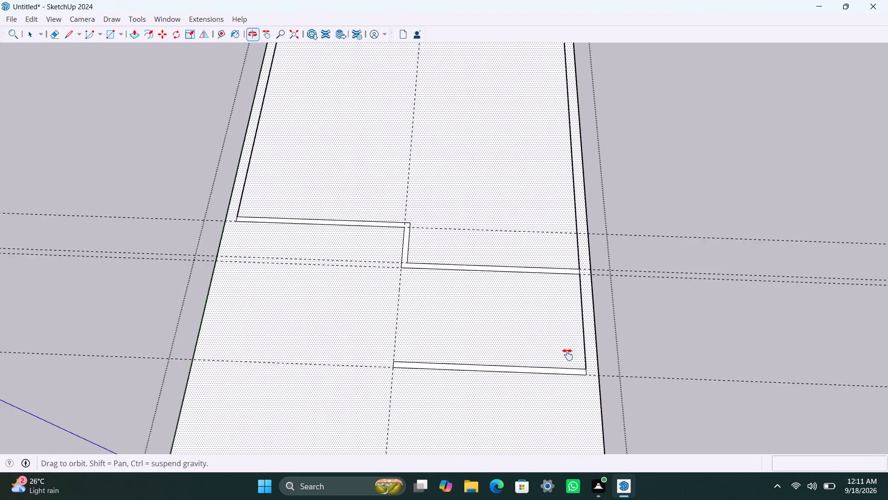
{"action": "middle_click_drag", "start_coordinate": [567, 355], "coordinate": [570, 350]}
{"action": "scroll", "coordinate": [450, 367], "scroll_direction": "down", "scroll_amount": 2}
{"action": "middle_click_drag", "start_coordinate": [448, 372], "coordinate": [469, 353], "text": "shift"}
{"action": "scroll", "coordinate": [601, 343], "scroll_direction": "up", "scroll_amount": 2}
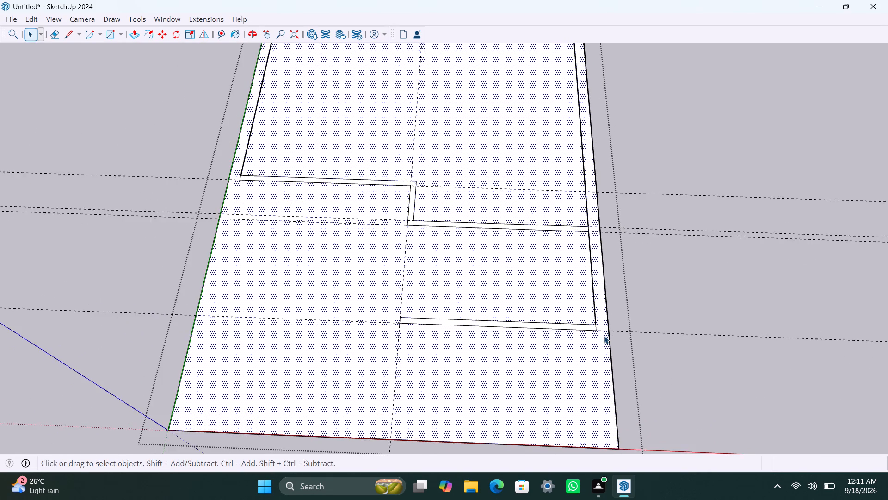
{"action": "scroll", "coordinate": [604, 336], "scroll_direction": "up", "scroll_amount": 3}
{"action": "key", "text": "l"}
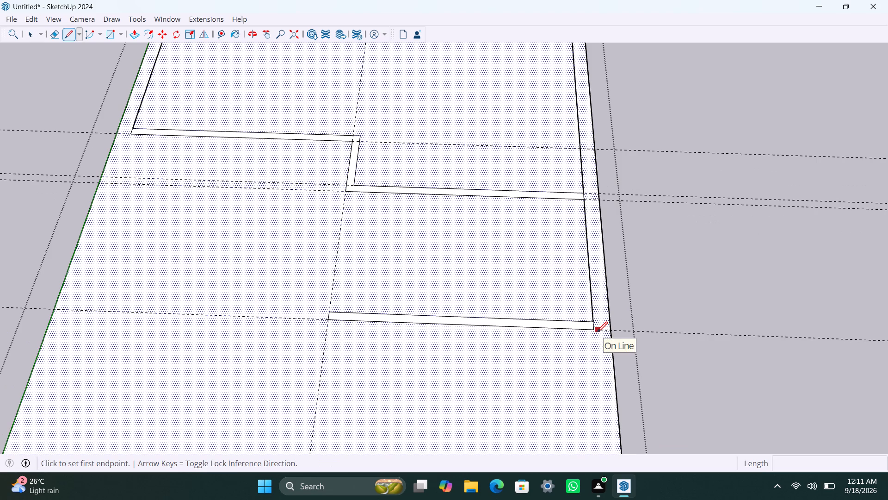
{"action": "left_click", "coordinate": [593, 331]}
{"action": "left_click", "coordinate": [611, 329]}
{"action": "key", "text": "space"}
{"action": "left_click", "coordinate": [666, 308]}
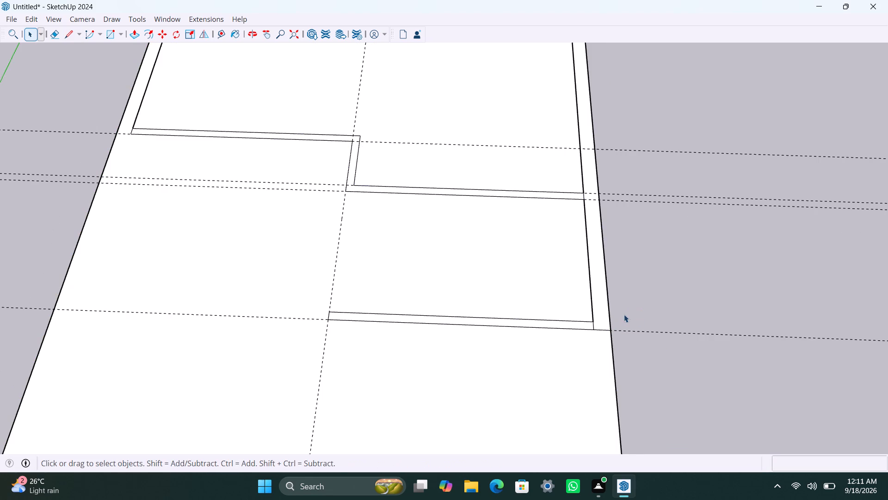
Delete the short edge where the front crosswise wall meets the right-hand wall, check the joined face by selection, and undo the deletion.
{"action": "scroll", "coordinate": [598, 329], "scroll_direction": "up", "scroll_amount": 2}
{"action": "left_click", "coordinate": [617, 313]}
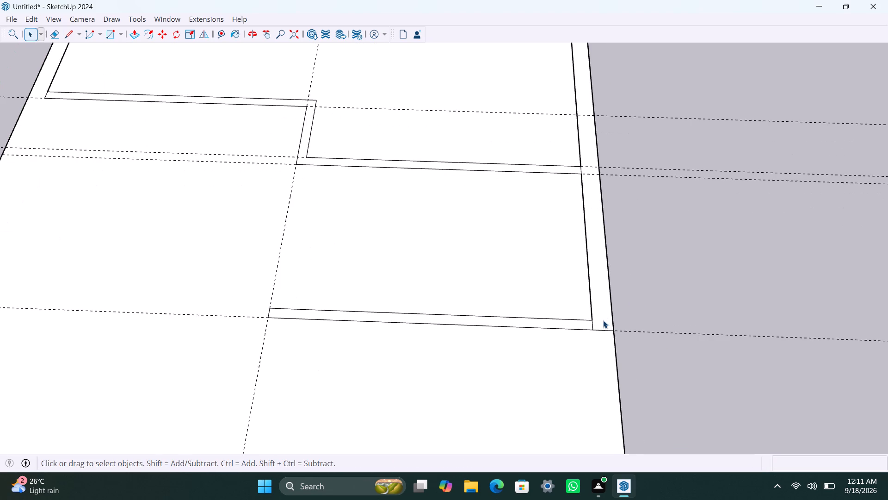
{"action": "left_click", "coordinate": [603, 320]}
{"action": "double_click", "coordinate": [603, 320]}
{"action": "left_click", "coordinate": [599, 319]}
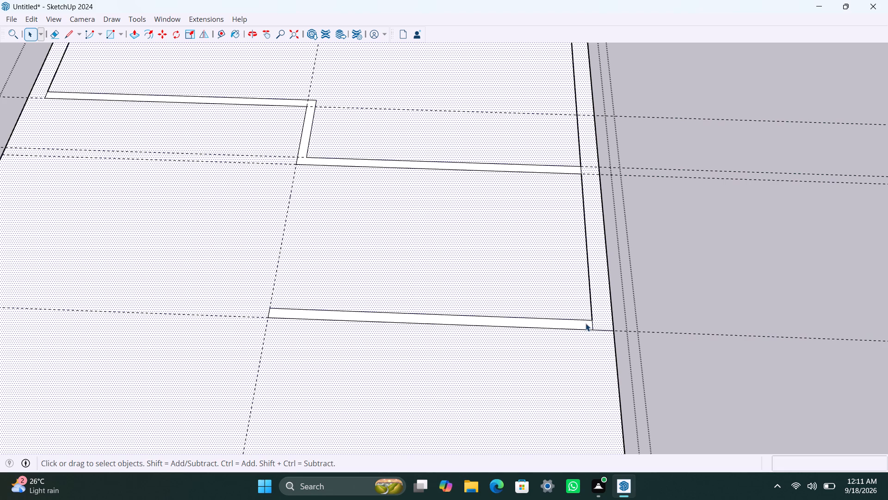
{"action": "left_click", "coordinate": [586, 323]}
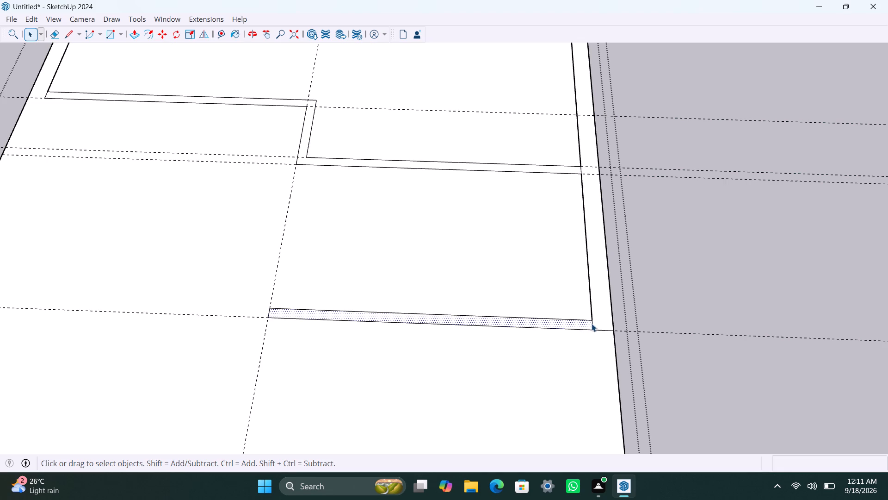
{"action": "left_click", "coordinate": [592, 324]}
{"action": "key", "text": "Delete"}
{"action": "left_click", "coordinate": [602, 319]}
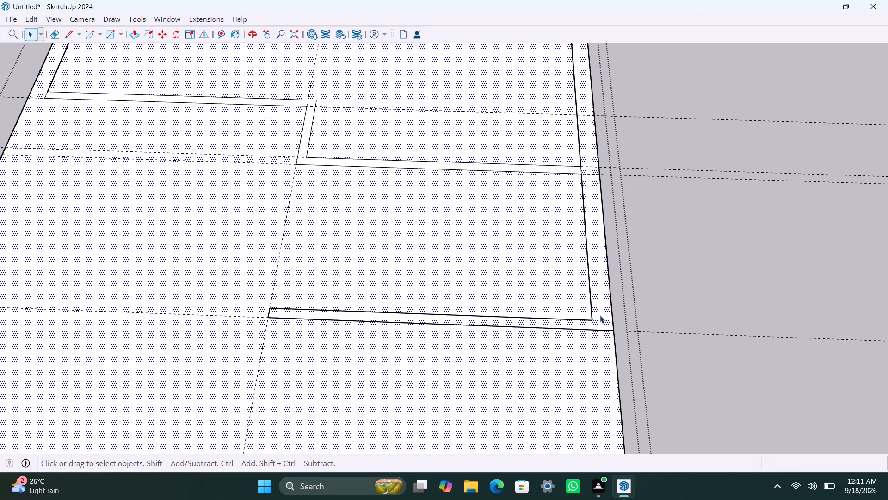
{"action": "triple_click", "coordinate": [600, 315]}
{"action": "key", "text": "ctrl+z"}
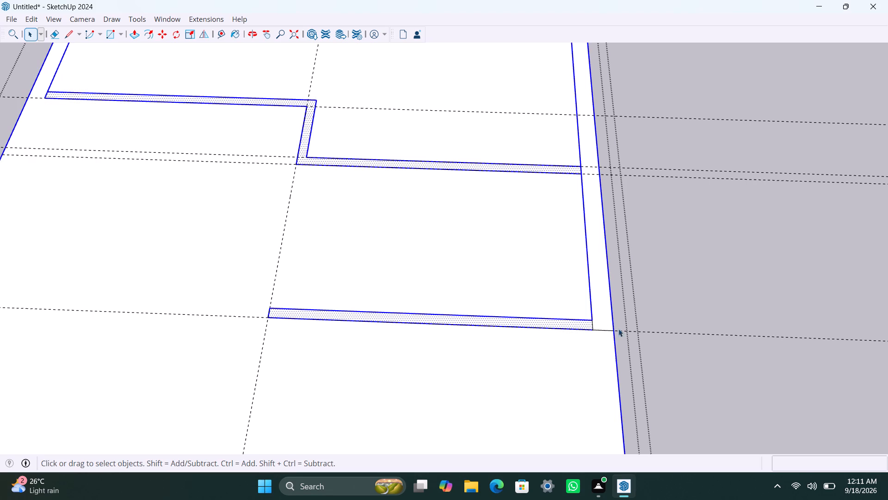
Draw a line across the left-hand wall, extending the stepped wall's outer line to the long wall's outer edge.
{"action": "left_click", "coordinate": [599, 319]}
{"action": "scroll", "coordinate": [683, 288], "scroll_direction": "down", "scroll_amount": 7}
{"action": "left_click", "coordinate": [706, 288]}
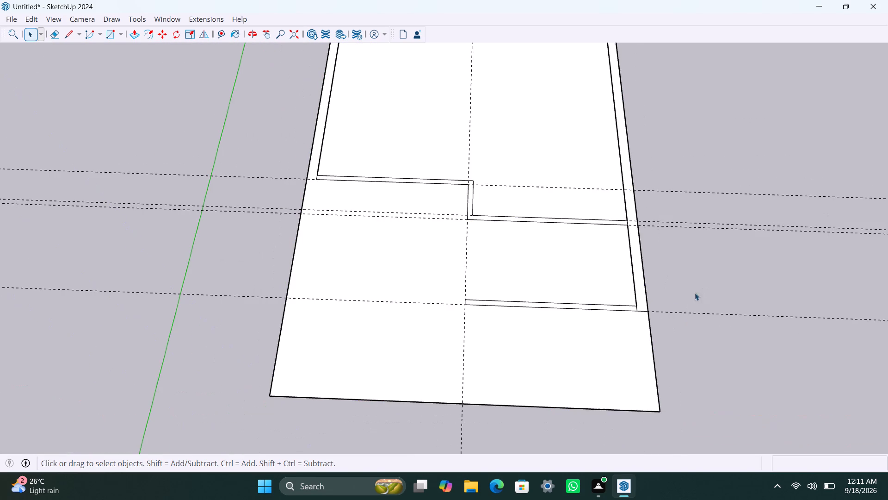
{"action": "scroll", "coordinate": [635, 319], "scroll_direction": "down", "scroll_amount": 1}
{"action": "middle_click_drag", "start_coordinate": [628, 335], "coordinate": [643, 366]}
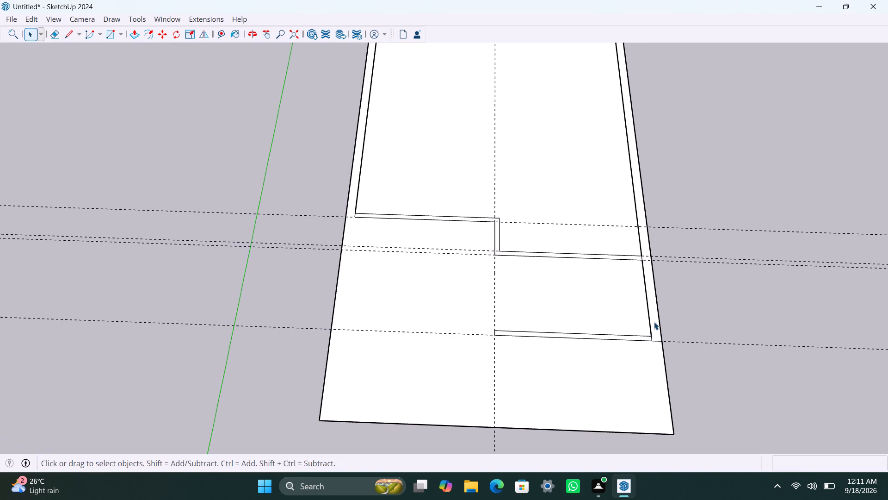
{"action": "left_click", "coordinate": [654, 322]}
{"action": "scroll", "coordinate": [315, 187], "scroll_direction": "up", "scroll_amount": 7}
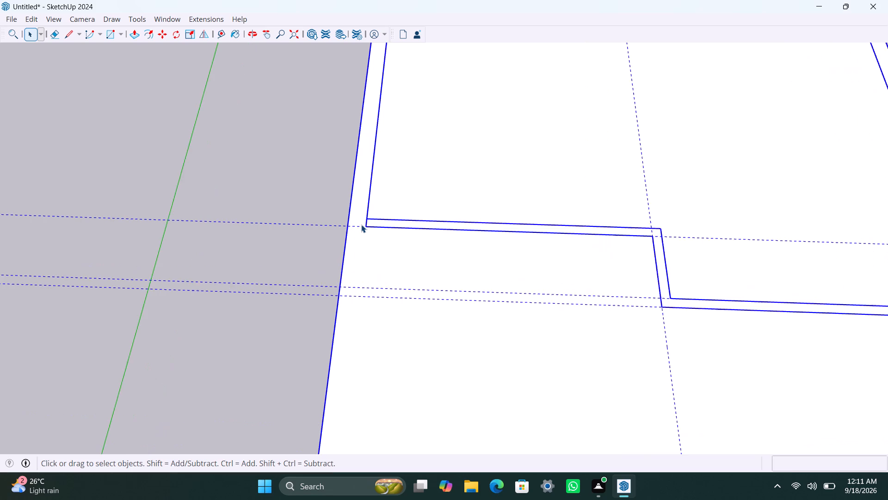
{"action": "scroll", "coordinate": [361, 225], "scroll_direction": "up", "scroll_amount": 3}
{"action": "triple_click", "coordinate": [358, 222]}
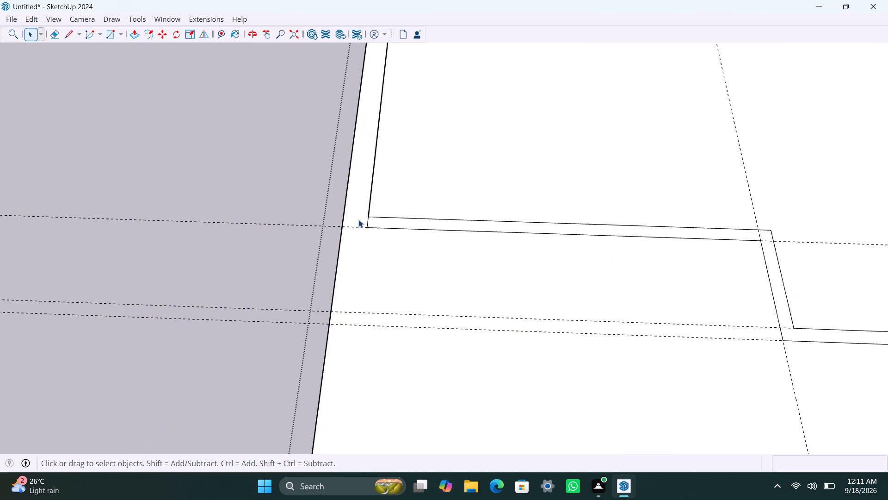
{"action": "left_click", "coordinate": [362, 221]}
{"action": "key", "text": "l"}
{"action": "left_click_drag", "start_coordinate": [365, 228], "coordinate": [360, 229]}
{"action": "left_click", "coordinate": [343, 227]}
{"action": "key", "text": "space"}
{"action": "left_click", "coordinate": [357, 209]}
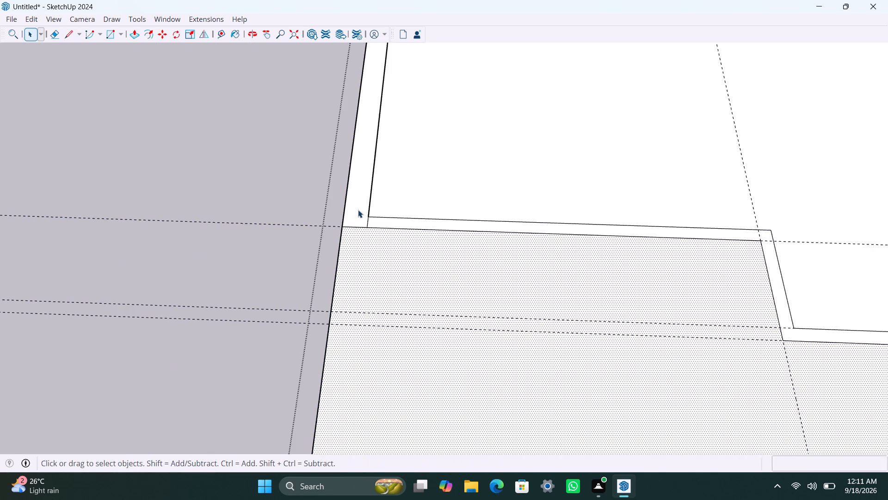
Check the wall and floor faces by selection and delete the short edge where the stepped wall meets the left-hand wall.
{"action": "scroll", "coordinate": [407, 272], "scroll_direction": "down", "scroll_amount": 12}
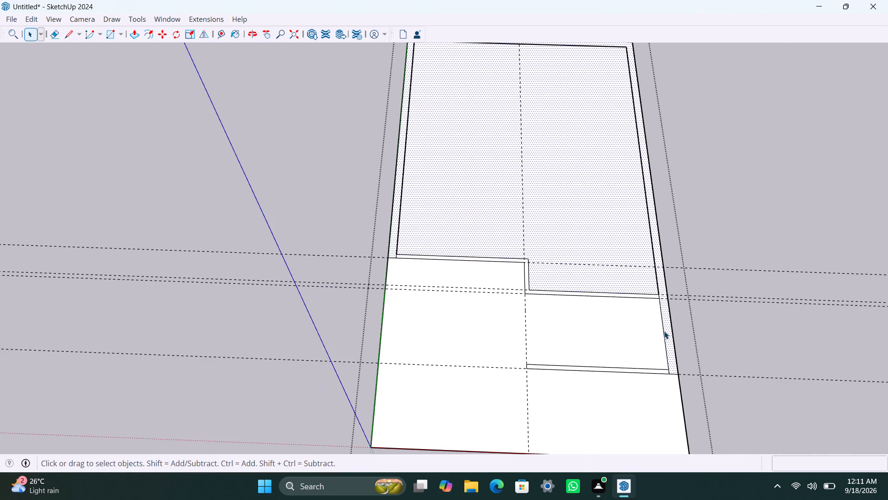
{"action": "left_click", "coordinate": [415, 240]}
{"action": "scroll", "coordinate": [462, 218], "scroll_direction": "down", "scroll_amount": 3}
{"action": "double_click", "coordinate": [495, 198]}
{"action": "scroll", "coordinate": [492, 237], "scroll_direction": "up", "scroll_amount": 3}
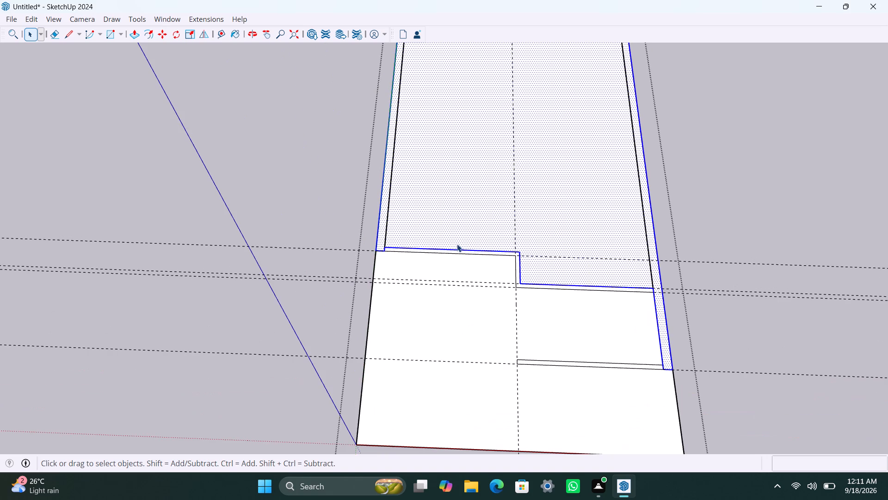
{"action": "scroll", "coordinate": [426, 247], "scroll_direction": "up", "scroll_amount": 1}
{"action": "scroll", "coordinate": [390, 256], "scroll_direction": "up", "scroll_amount": 1}
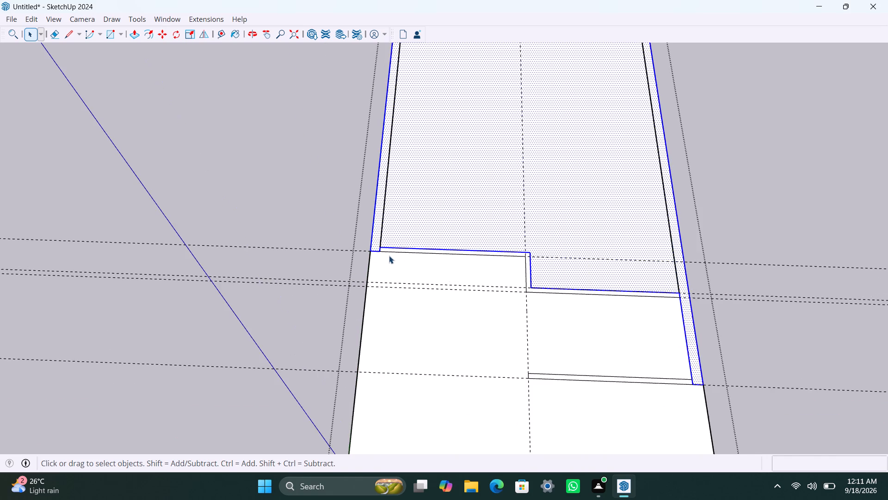
{"action": "scroll", "coordinate": [389, 256], "scroll_direction": "up", "scroll_amount": 5}
{"action": "left_click", "coordinate": [373, 242]}
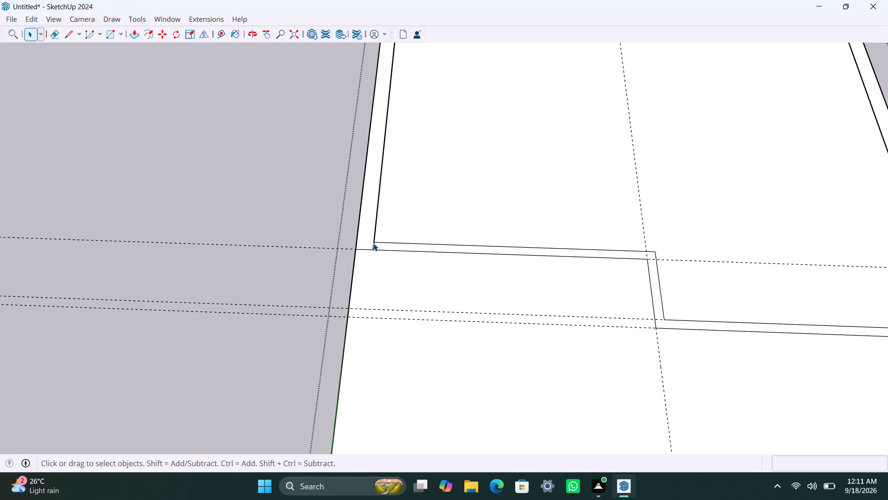
{"action": "left_click", "coordinate": [373, 243]}
{"action": "key", "text": "Delete"}
Delete the short edge between the stepped wall's inner and outer lines where they meet the right-hand wall.
{"action": "scroll", "coordinate": [406, 278], "scroll_direction": "down", "scroll_amount": 4}
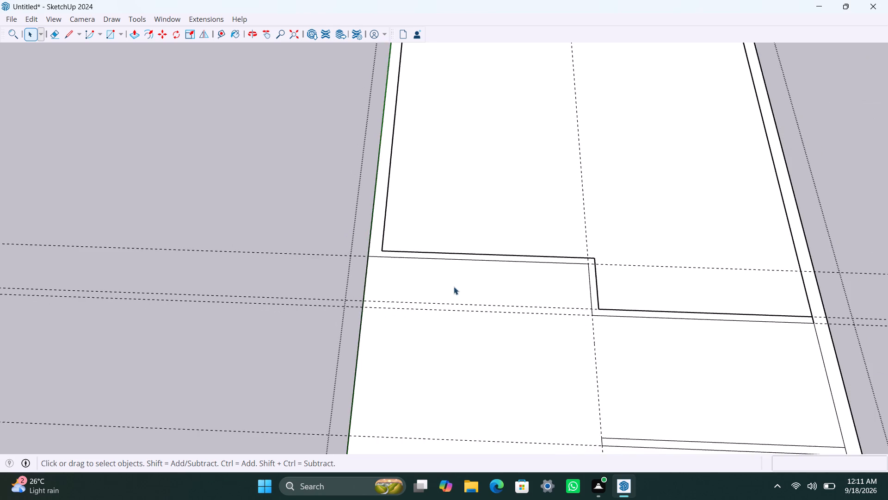
{"action": "scroll", "coordinate": [454, 287], "scroll_direction": "down", "scroll_amount": 1}
{"action": "scroll", "coordinate": [748, 331], "scroll_direction": "up", "scroll_amount": 9}
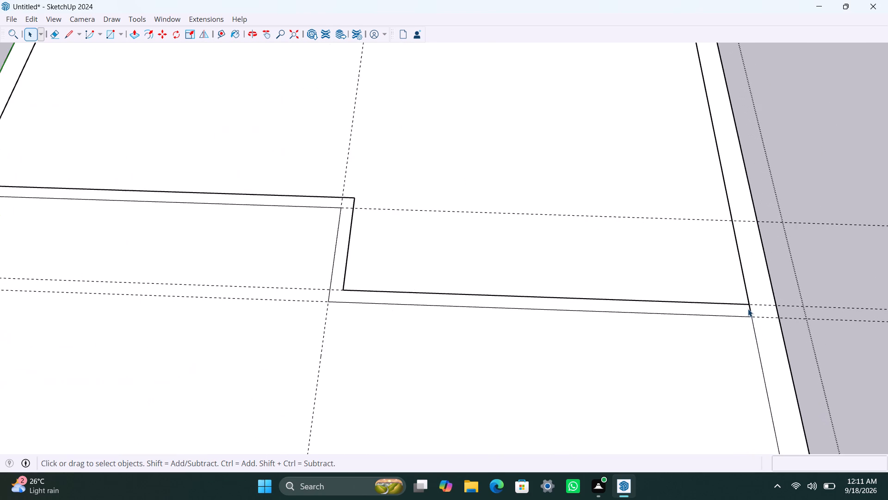
{"action": "scroll", "coordinate": [748, 309], "scroll_direction": "up", "scroll_amount": 2}
{"action": "left_click", "coordinate": [750, 309]}
{"action": "key", "text": "Delete"}
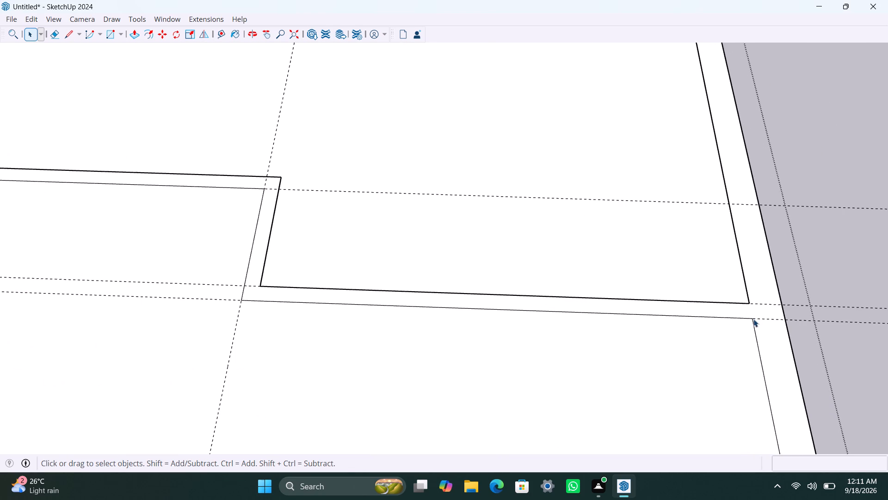
Draw a 9" line across the right-hand wall, extending the stepped wall's outer line to the long wall's outer edge.
{"action": "key", "text": "l"}
{"action": "left_click", "coordinate": [756, 322]}
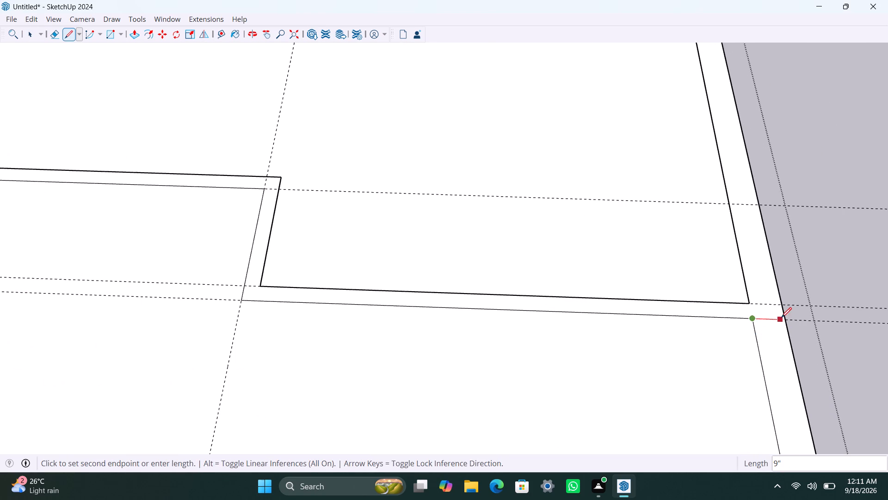
{"action": "left_click", "coordinate": [782, 317]}
{"action": "key", "text": "space"}
{"action": "left_click", "coordinate": [769, 310]}
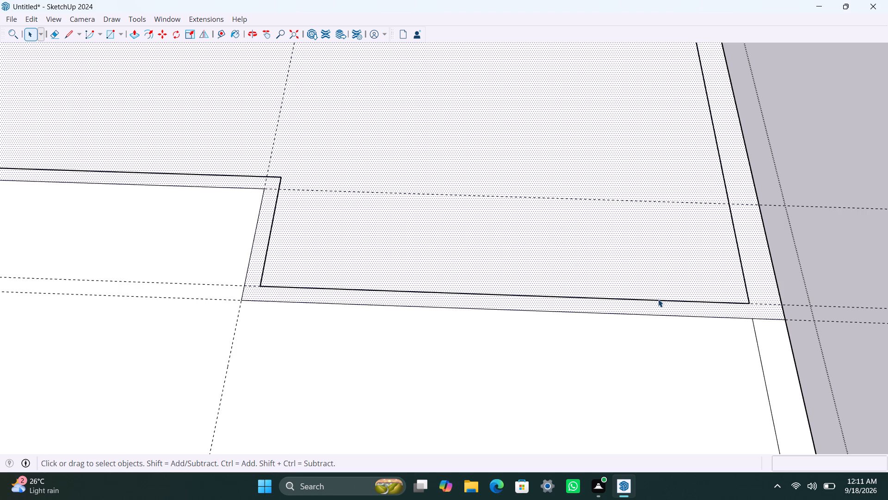
{"action": "double_click", "coordinate": [658, 299]}
Delete the right-hand wall's inner edge between the stepped wall and the front crosswise wall.
{"action": "scroll", "coordinate": [699, 294], "scroll_direction": "down", "scroll_amount": 9}
{"action": "left_click_drag", "start_coordinate": [799, 262], "coordinate": [800, 269]}
{"action": "scroll", "coordinate": [737, 307], "scroll_direction": "down", "scroll_amount": 1}
{"action": "left_click", "coordinate": [732, 343]}
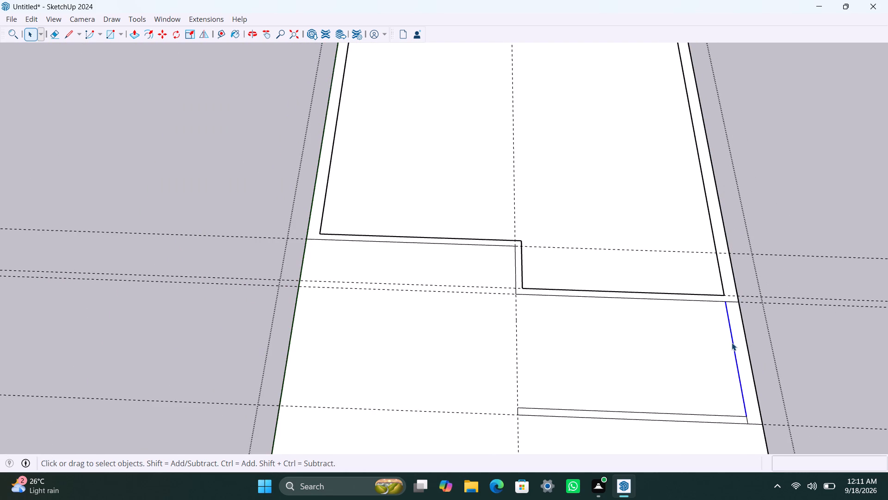
{"action": "key", "text": "Delete"}
Check by selection which faces the front area, the perimeter walls and the enclosed floor belong to.
{"action": "left_click", "coordinate": [694, 366]}
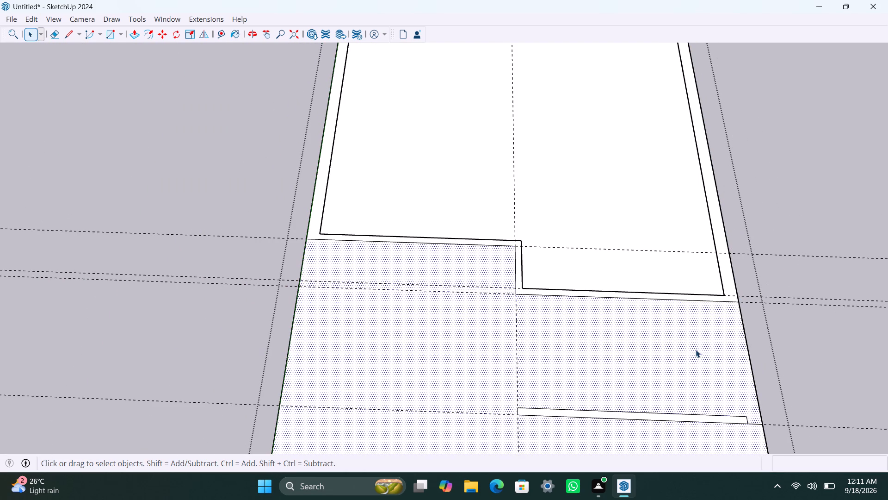
{"action": "left_click", "coordinate": [727, 288]}
{"action": "scroll", "coordinate": [685, 282], "scroll_direction": "down", "scroll_amount": 6}
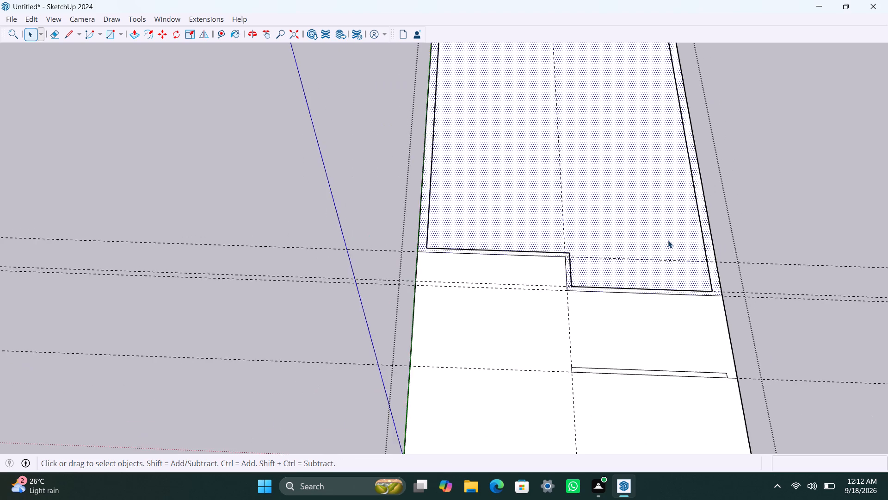
{"action": "scroll", "coordinate": [668, 240], "scroll_direction": "down", "scroll_amount": 2}
{"action": "double_click", "coordinate": [651, 237]}
{"action": "scroll", "coordinate": [699, 277], "scroll_direction": "up", "scroll_amount": 5}
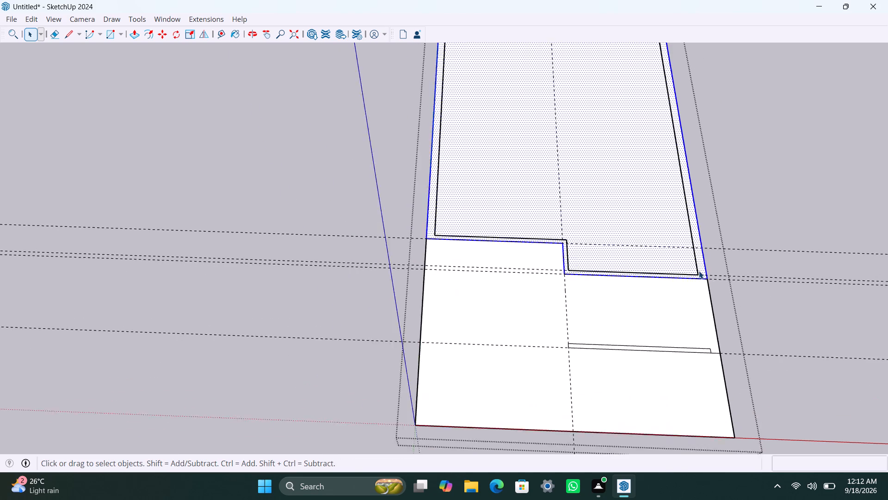
{"action": "scroll", "coordinate": [699, 271], "scroll_direction": "up", "scroll_amount": 1}
{"action": "double_click", "coordinate": [699, 267]}
{"action": "double_click", "coordinate": [699, 267]}
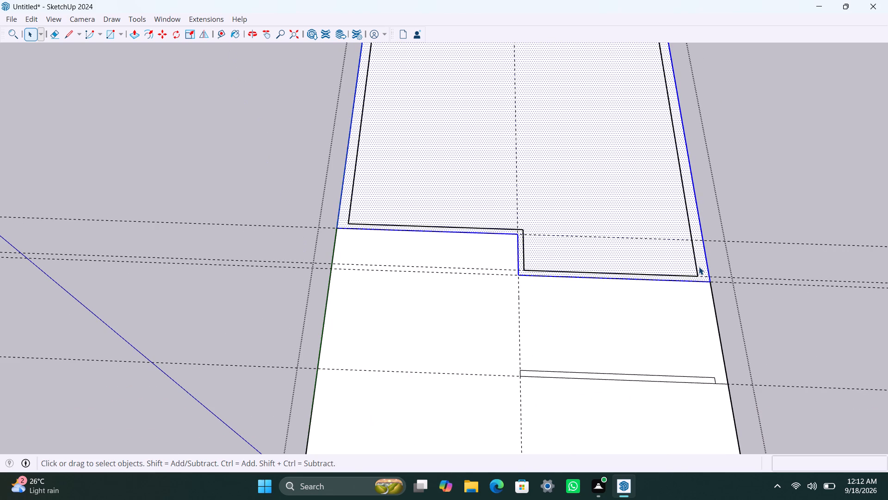
{"action": "double_click", "coordinate": [699, 267]}
Redraw the left-hand wall's 26' 11 1/2" inner line from the back inner corner to the stepped wall's inner corner.
{"action": "scroll", "coordinate": [508, 239], "scroll_direction": "down", "scroll_amount": 3}
{"action": "middle_click_drag", "start_coordinate": [505, 238], "coordinate": [481, 332], "text": "shift"}
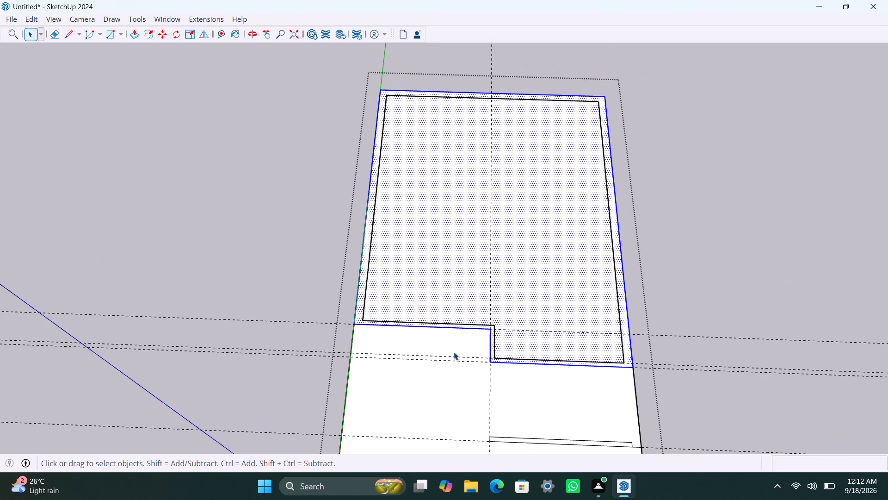
{"action": "key", "text": "r"}
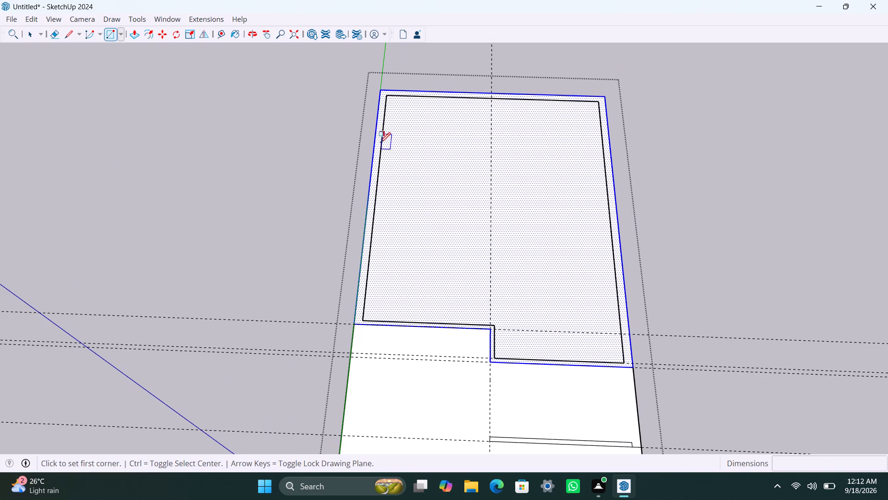
{"action": "key", "text": "l"}
{"action": "left_click", "coordinate": [387, 99]}
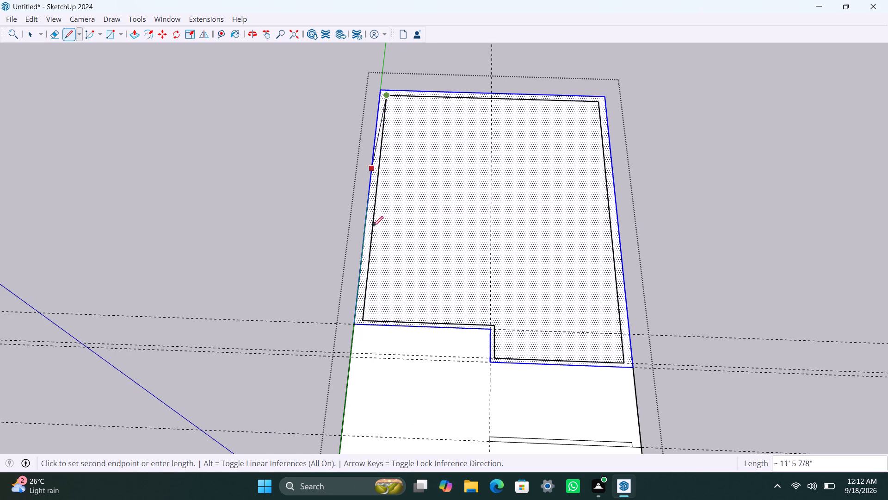
{"action": "left_click", "coordinate": [363, 318]}
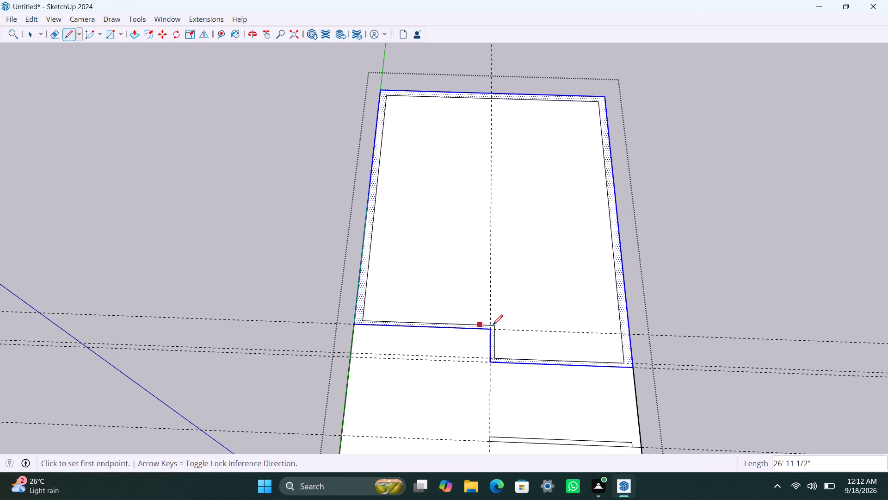
Push/pull the joined perimeter and stepped wall face up 10'.
{"action": "key", "text": "space"}
{"action": "scroll", "coordinate": [416, 238], "scroll_direction": "down", "scroll_amount": 2}
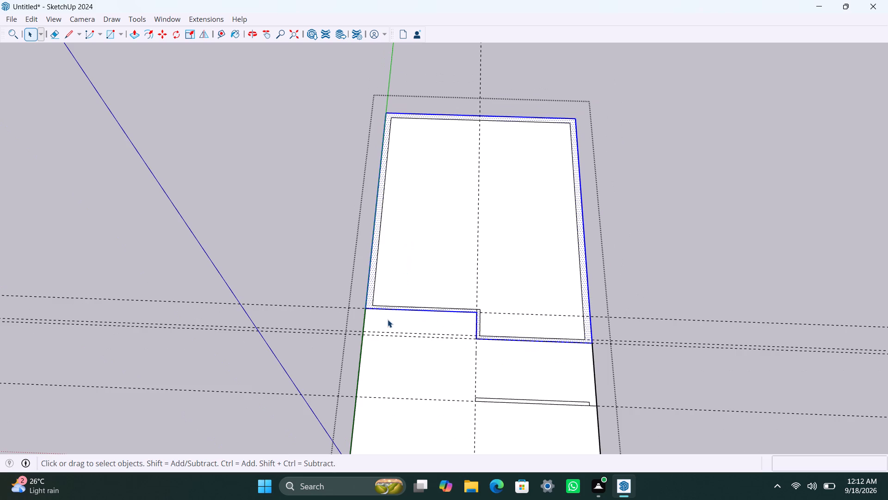
{"action": "scroll", "coordinate": [373, 308], "scroll_direction": "up", "scroll_amount": 2}
{"action": "left_click", "coordinate": [369, 294]}
{"action": "key", "text": "p"}
{"action": "left_click", "coordinate": [369, 294]}
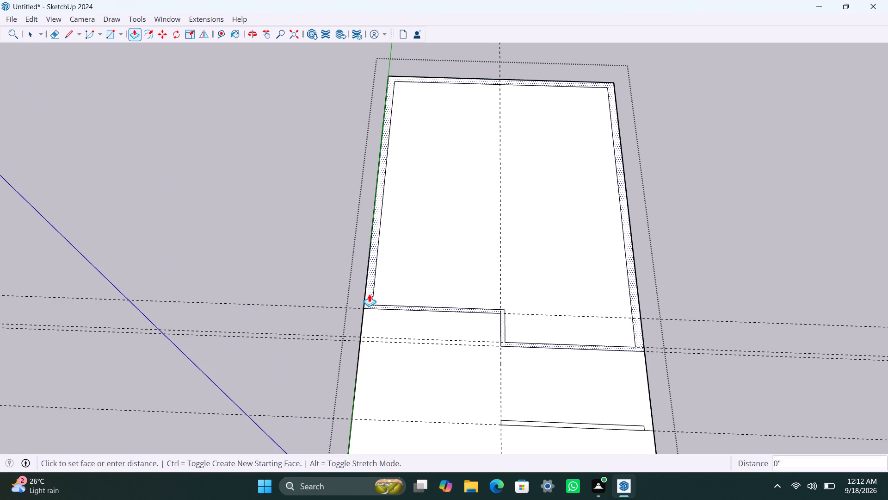
{"action": "type", "text": "10'"}
{"action": "key", "text": "Return"}
{"action": "key", "text": "space"}
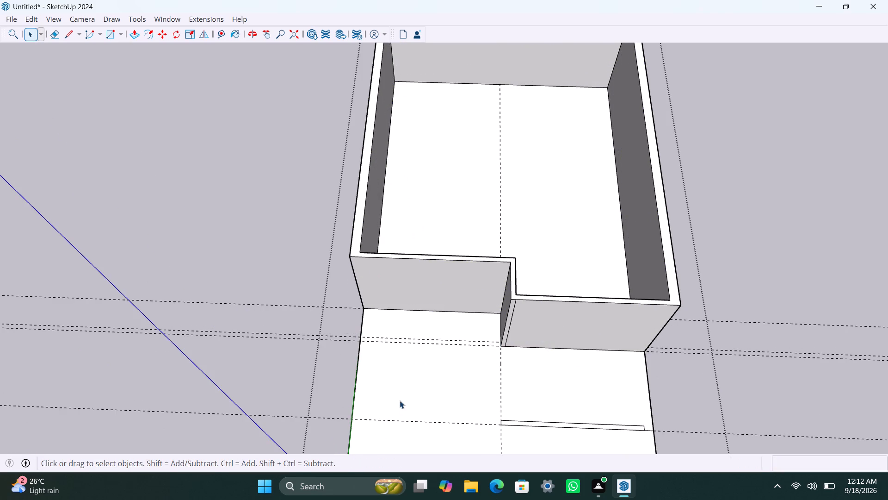
Push/pull the narrow strip of the front crosswise wall up 10'.
{"action": "scroll", "coordinate": [505, 456], "scroll_direction": "down", "scroll_amount": 4}
{"action": "scroll", "coordinate": [500, 374], "scroll_direction": "down", "scroll_amount": 8}
{"action": "middle_click_drag", "start_coordinate": [484, 369], "coordinate": [468, 317]}
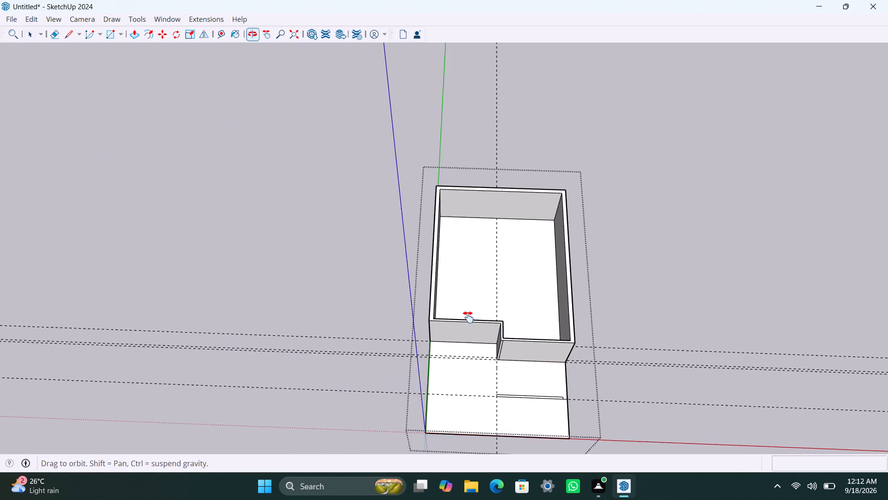
{"action": "middle_click_drag", "start_coordinate": [468, 317], "coordinate": [461, 278]}
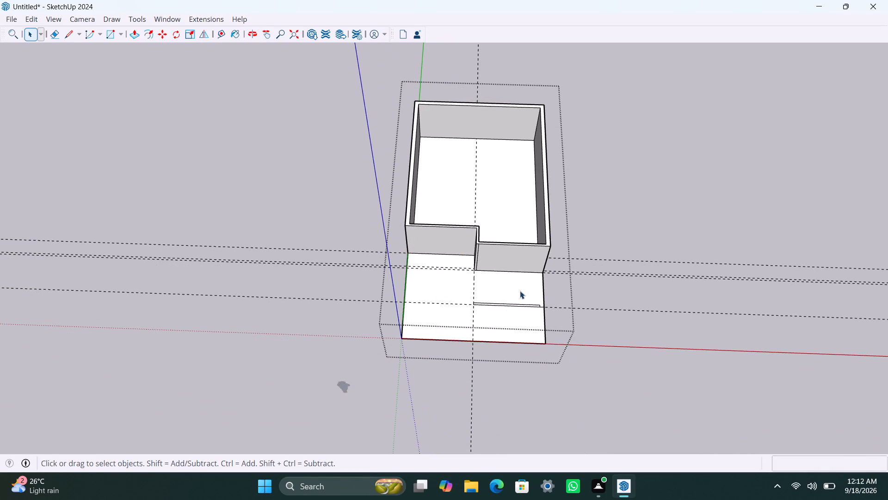
{"action": "scroll", "coordinate": [505, 363], "scroll_direction": "up", "scroll_amount": 2}
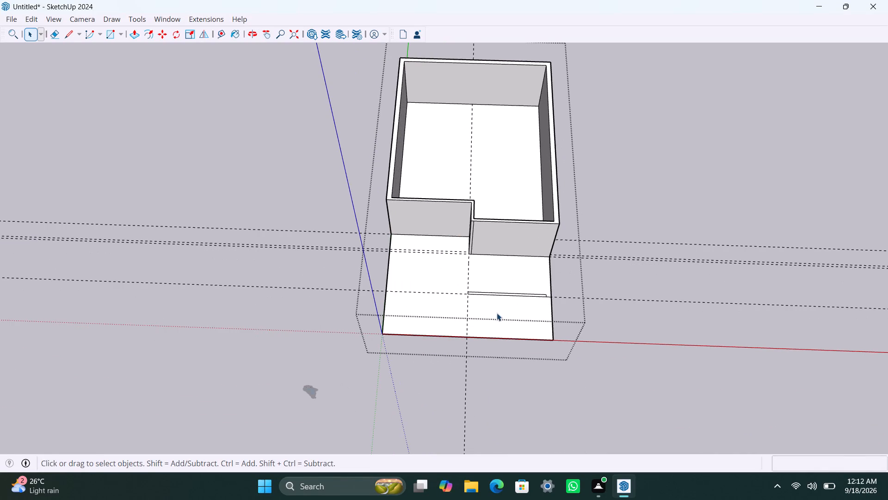
{"action": "middle_click_drag", "start_coordinate": [509, 316], "coordinate": [533, 330]}
{"action": "scroll", "coordinate": [524, 301], "scroll_direction": "up", "scroll_amount": 7}
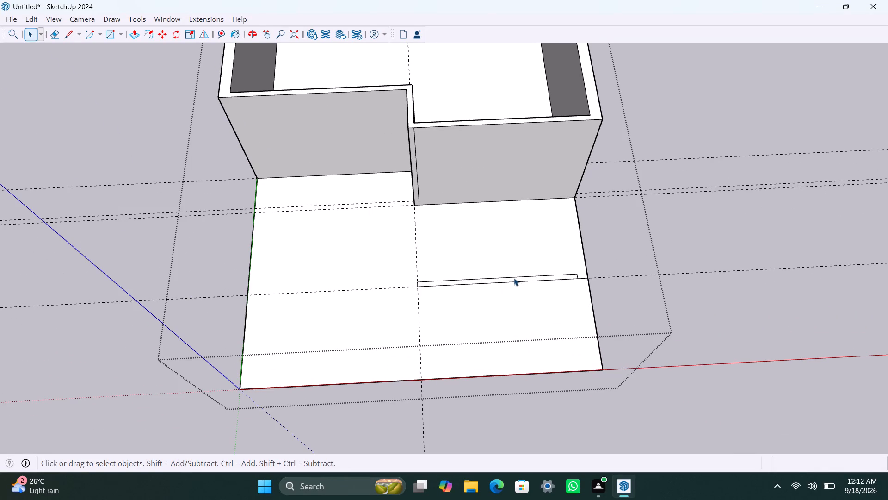
{"action": "left_click", "coordinate": [514, 278]}
{"action": "left_click", "coordinate": [513, 278]}
{"action": "scroll", "coordinate": [513, 279], "scroll_direction": "up", "scroll_amount": 2}
{"action": "key", "text": "p"}
{"action": "left_click", "coordinate": [512, 279]}
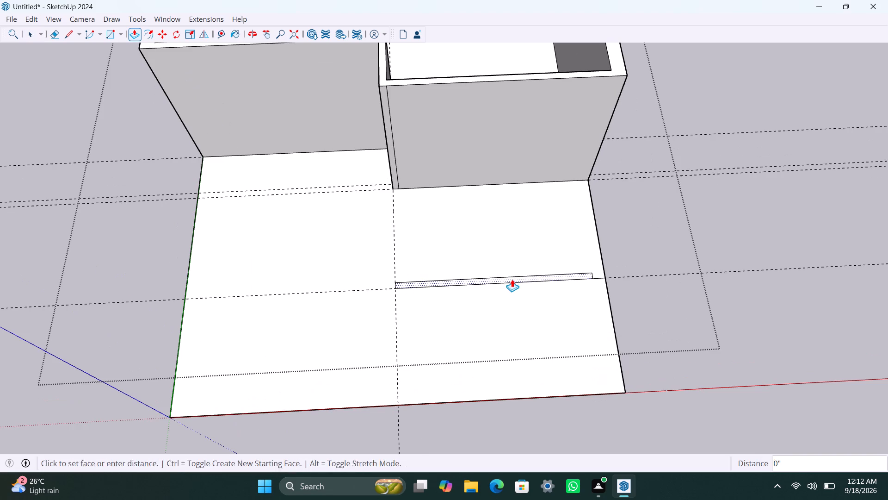
{"action": "type", "text": "10'"}
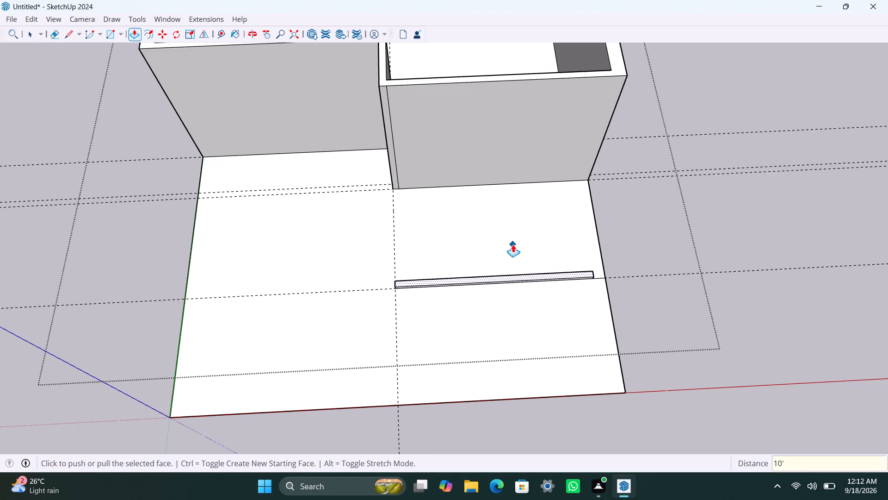
{"action": "key", "text": "Return"}
{"action": "key", "text": "space"}
Copy the stepped wall's vertical outer corner edge at the right-hand wall 9" inward along its front face.
{"action": "scroll", "coordinate": [519, 236], "scroll_direction": "down", "scroll_amount": 5}
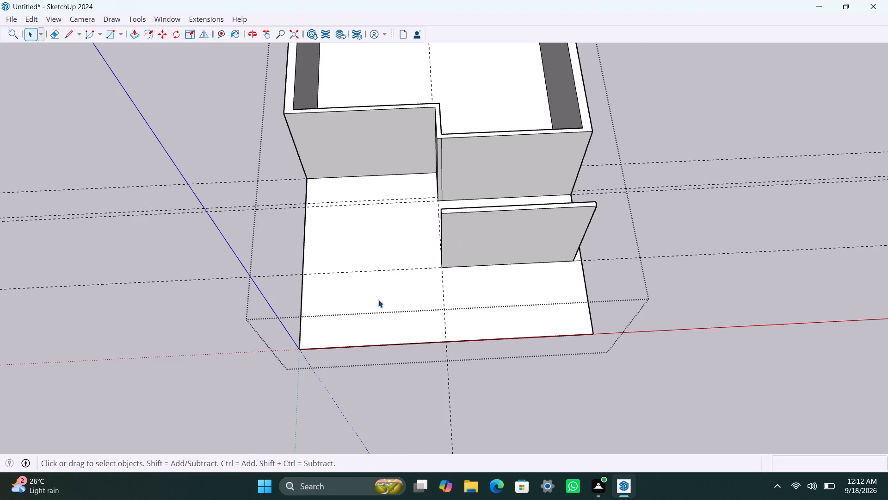
{"action": "scroll", "coordinate": [374, 300], "scroll_direction": "down", "scroll_amount": 2}
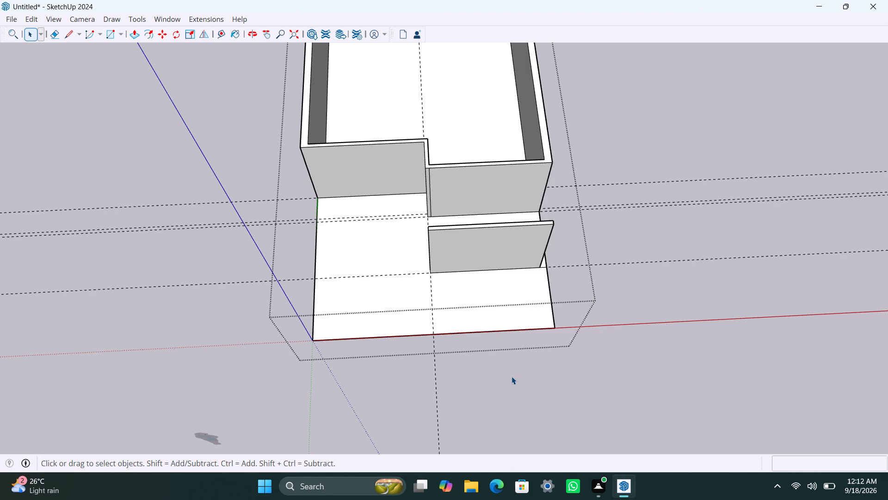
{"action": "middle_click_drag", "start_coordinate": [598, 312], "coordinate": [152, 311]}
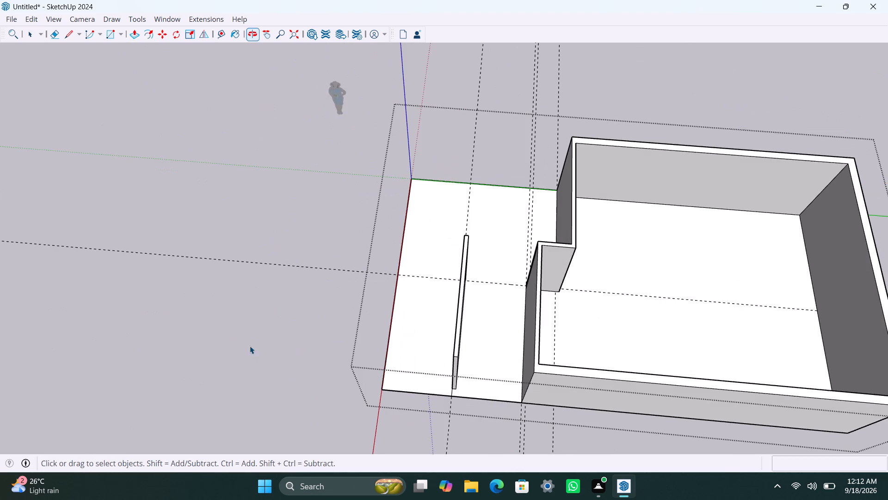
{"action": "scroll", "coordinate": [469, 377], "scroll_direction": "up", "scroll_amount": 6}
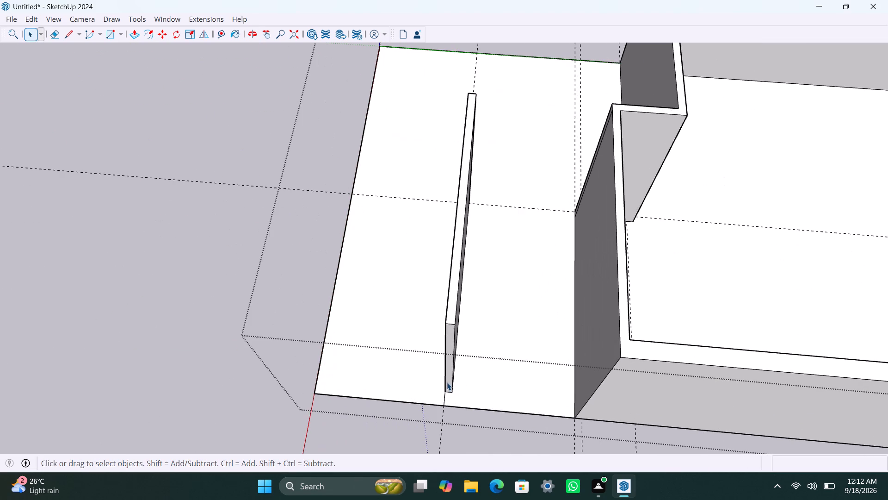
{"action": "left_click", "coordinate": [447, 382]}
{"action": "double_click", "coordinate": [450, 371]}
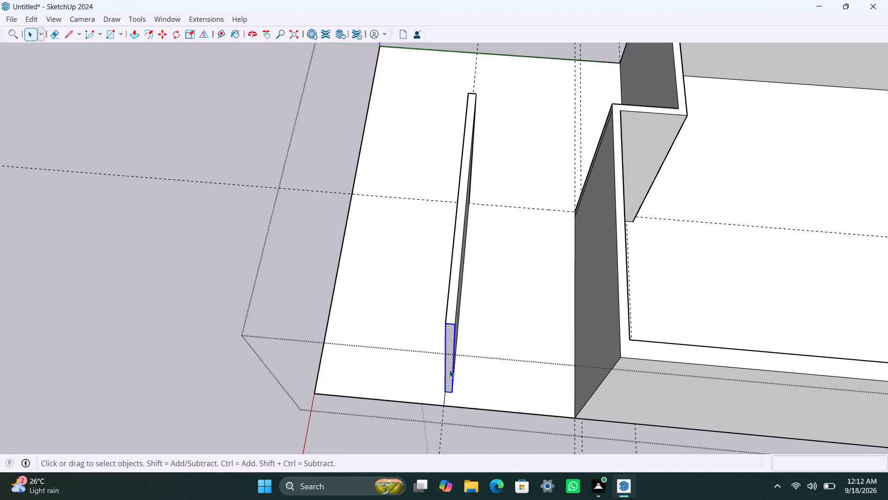
{"action": "key", "text": "space"}
{"action": "scroll", "coordinate": [484, 380], "scroll_direction": "down", "scroll_amount": 2}
{"action": "middle_click_drag", "start_coordinate": [461, 397], "coordinate": [623, 431]}
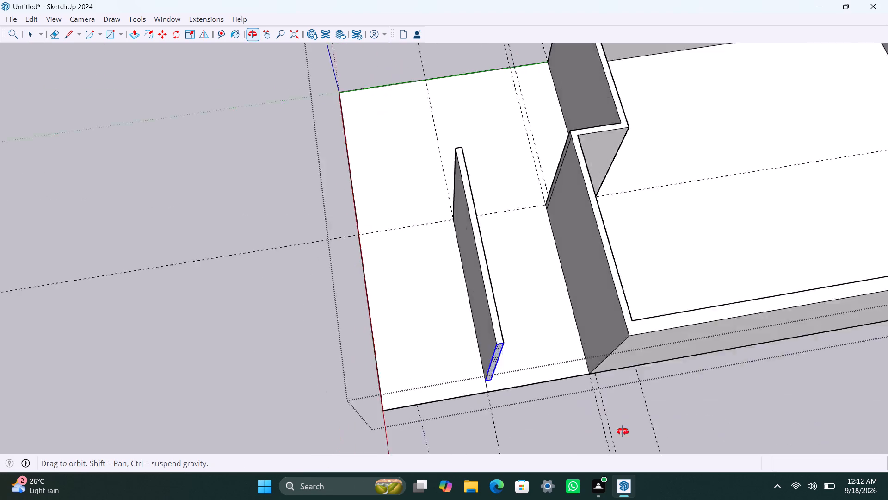
{"action": "middle_click_drag", "start_coordinate": [623, 431], "coordinate": [661, 419]}
{"action": "scroll", "coordinate": [656, 297], "scroll_direction": "up", "scroll_amount": 2}
{"action": "scroll", "coordinate": [616, 289], "scroll_direction": "up", "scroll_amount": 2}
{"action": "left_click", "coordinate": [615, 283]}
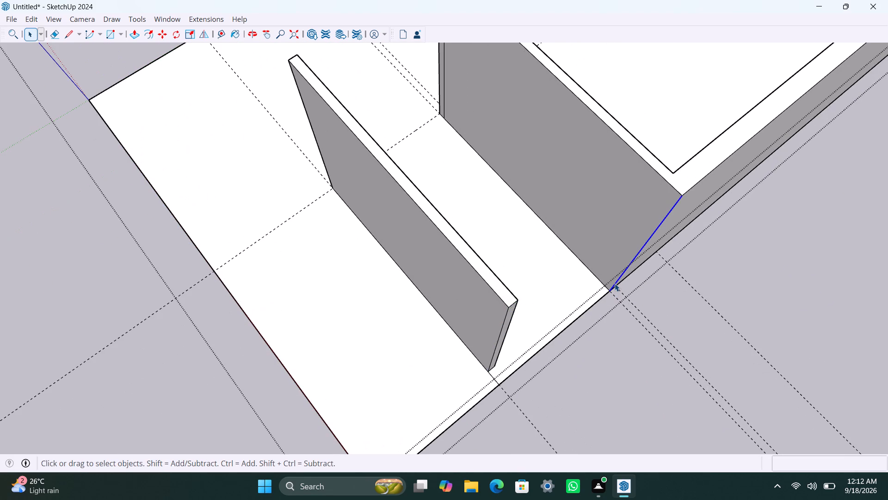
{"action": "key", "text": "m"}
{"action": "left_click", "coordinate": [607, 294]}
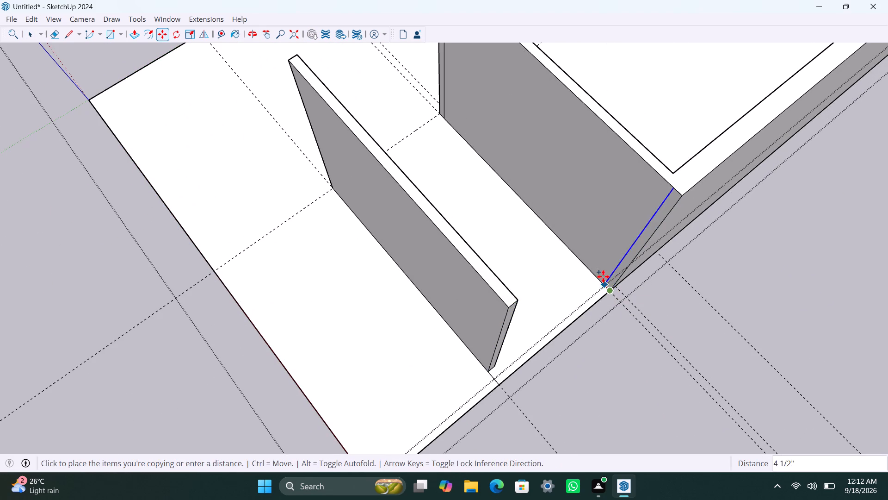
{"action": "type", "text": "9\""}
{"action": "key", "text": "Return"}
{"action": "key", "text": "space"}
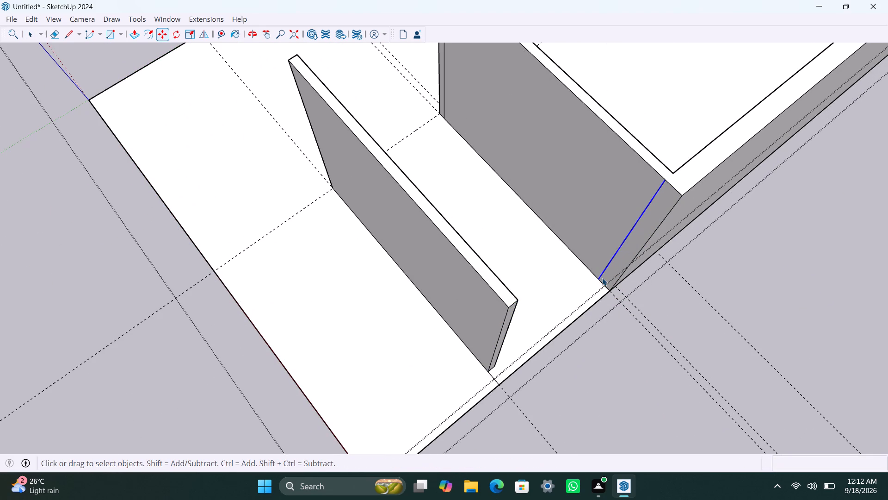
Push/pull the 9" vertical strip forward to the outer face of the front crosswise wall, extending the right-hand wall.
{"action": "left_click", "coordinate": [626, 247]}
{"action": "key", "text": "p"}
{"action": "left_click_drag", "start_coordinate": [645, 237], "coordinate": [542, 330]}
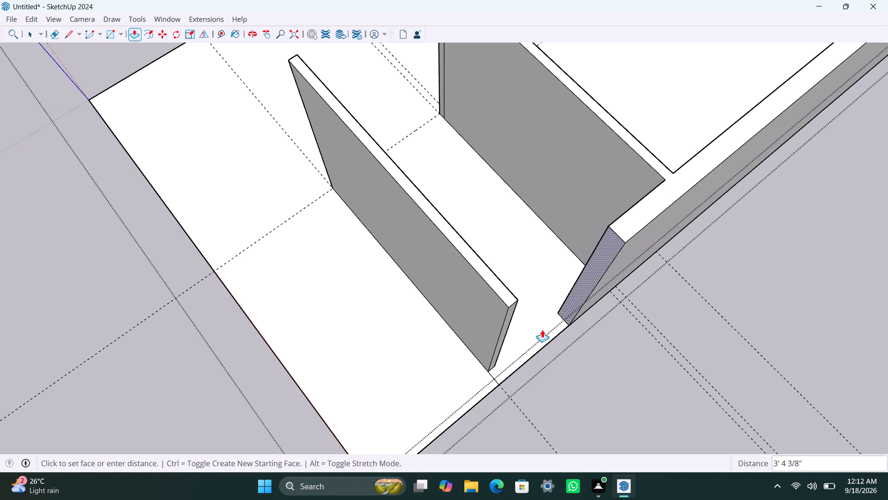
{"action": "left_click_drag", "start_coordinate": [542, 330], "coordinate": [487, 370]}
{"action": "key", "text": "space"}
Copy the vertical inner corner edge at the extended right-hand wall 3'10" along the stepped wall's front face.
{"action": "scroll", "coordinate": [504, 283], "scroll_direction": "down", "scroll_amount": 2}
{"action": "middle_click_drag", "start_coordinate": [476, 317], "coordinate": [535, 333]}
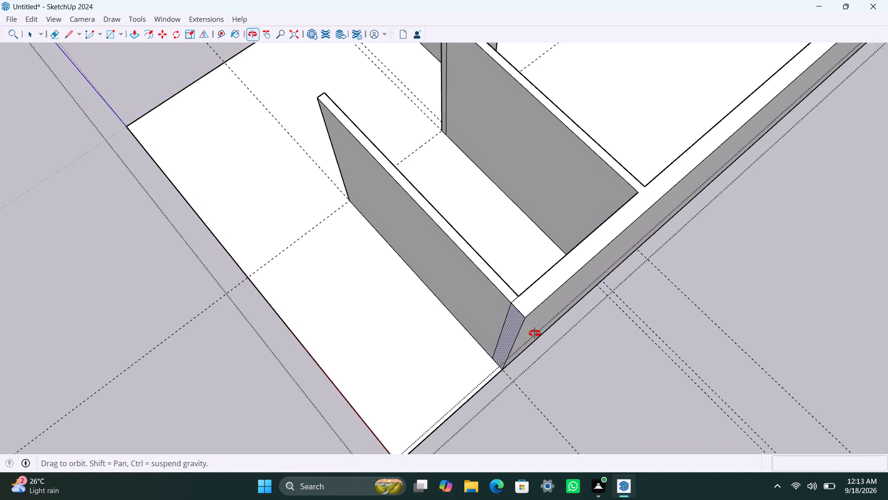
{"action": "middle_click_drag", "start_coordinate": [535, 333], "coordinate": [755, 333]}
{"action": "scroll", "coordinate": [421, 195], "scroll_direction": "up", "scroll_amount": 2}
{"action": "middle_click_drag", "start_coordinate": [444, 217], "coordinate": [506, 308]}
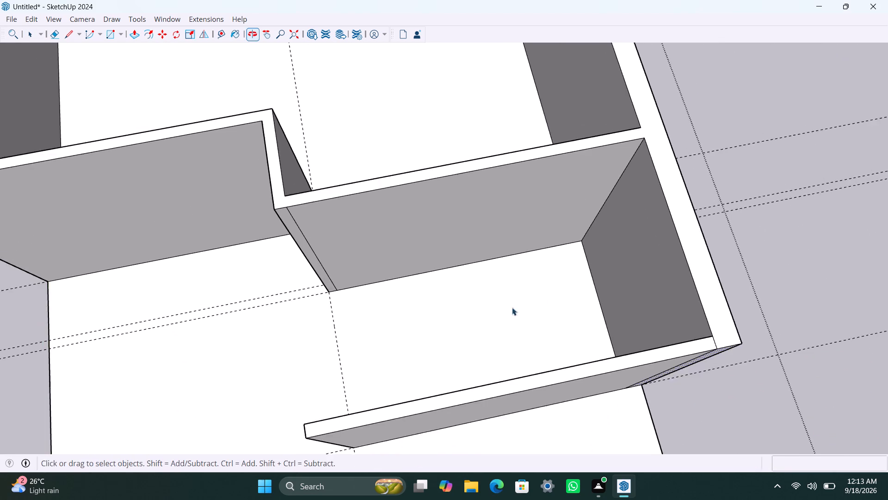
{"action": "scroll", "coordinate": [575, 281], "scroll_direction": "up", "scroll_amount": 2}
{"action": "left_click", "coordinate": [592, 222]}
{"action": "key", "text": "m"}
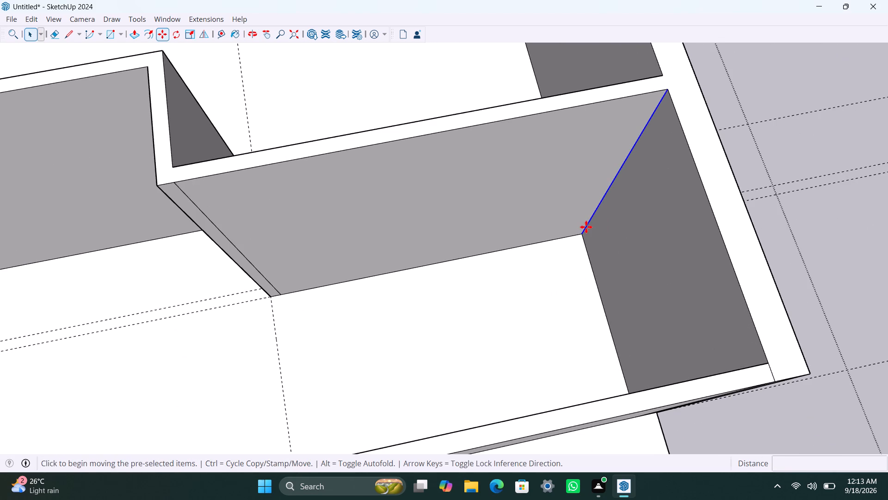
{"action": "left_click", "coordinate": [584, 229]}
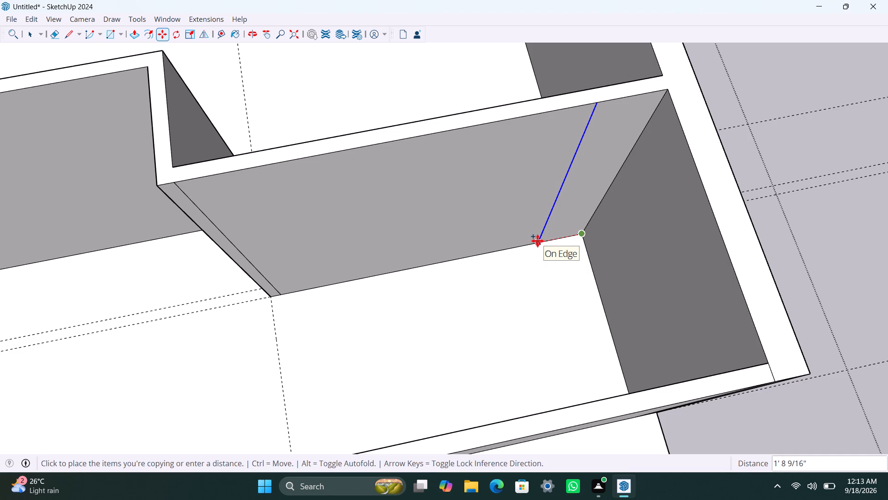
{"action": "type", "text": "3'10\""}
{"action": "key", "text": "Return"}
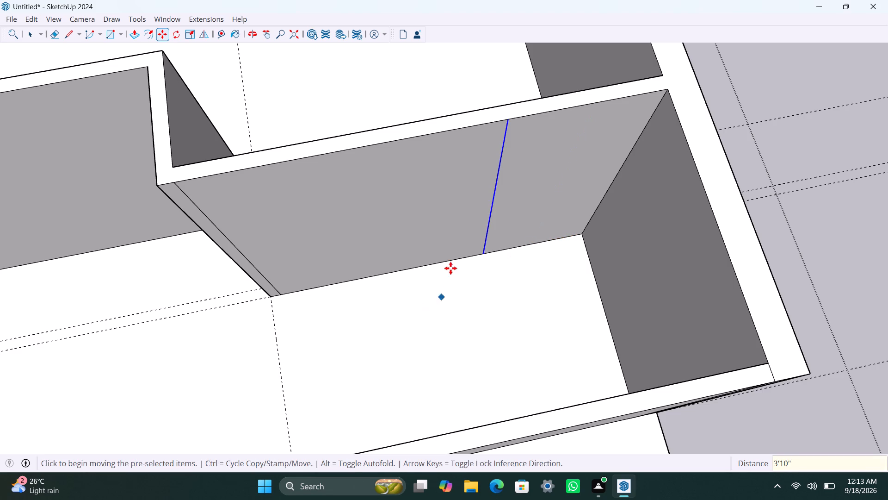
Copy the new vertical edge another 4.5" along the stepped wall's front face, away from the right-hand wall.
{"action": "left_click", "coordinate": [487, 250]}
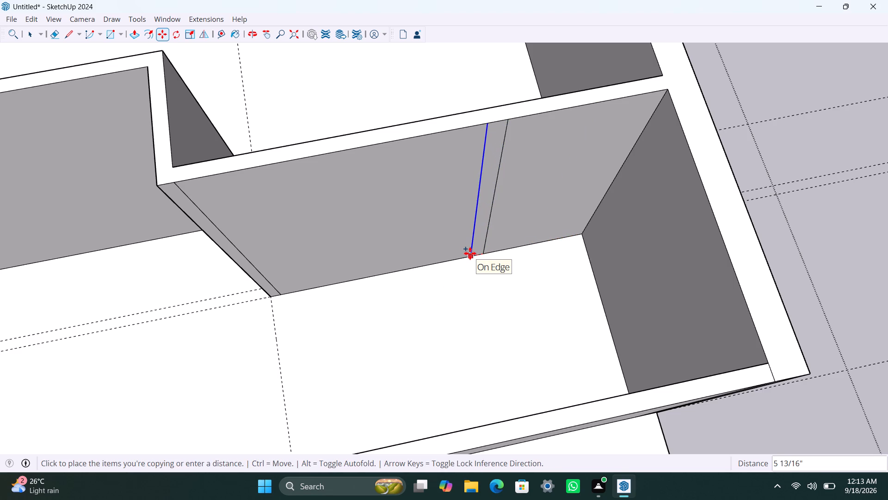
{"action": "type", "text": "4.5\""}
{"action": "key", "text": "Return"}
{"action": "key", "text": "space"}
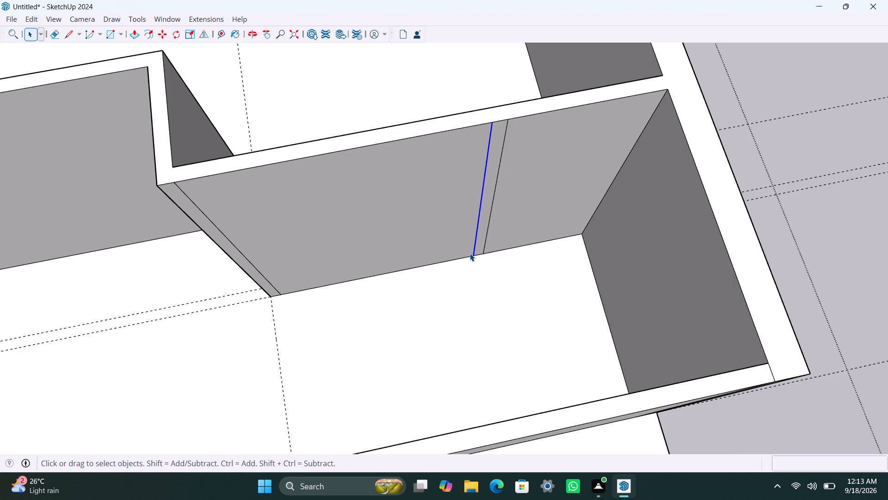
Push/pull the 4.5" vertical strip out to the front crosswise wall to form a partition.
{"action": "left_click", "coordinate": [484, 230]}
{"action": "key", "text": "p"}
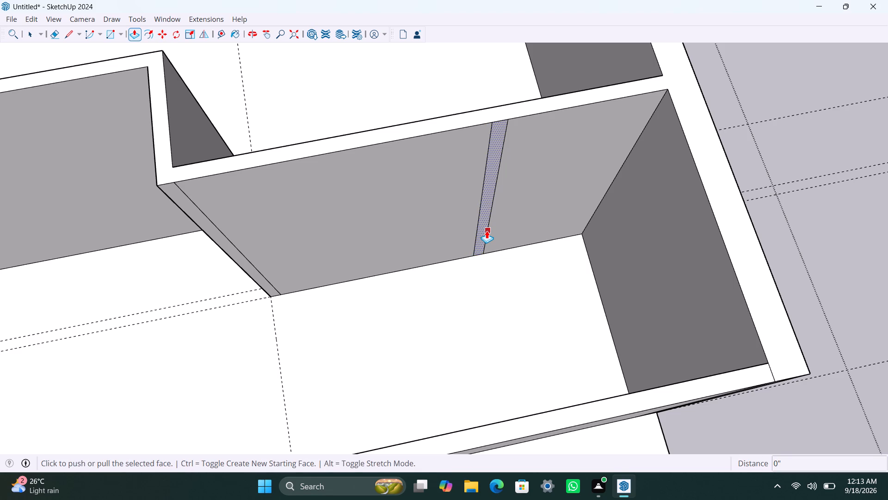
{"action": "left_click_drag", "start_coordinate": [487, 247], "coordinate": [489, 257]}
{"action": "left_click_drag", "start_coordinate": [489, 257], "coordinate": [517, 431]}
{"action": "key", "text": "space"}
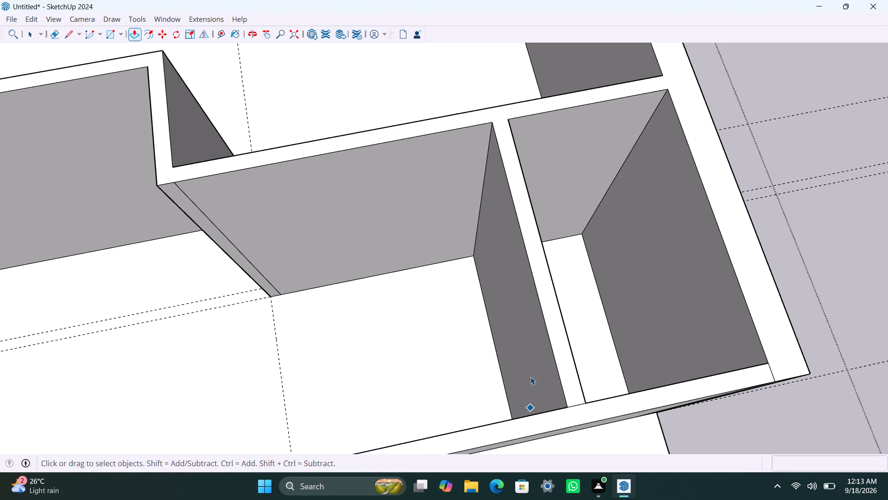
Examine the raised walls, the front partition and the large rear area from several sides.
{"action": "scroll", "coordinate": [496, 318], "scroll_direction": "down", "scroll_amount": 3}
{"action": "middle_click_drag", "start_coordinate": [455, 323], "coordinate": [887, 316]}
{"action": "scroll", "coordinate": [402, 227], "scroll_direction": "down", "scroll_amount": 5}
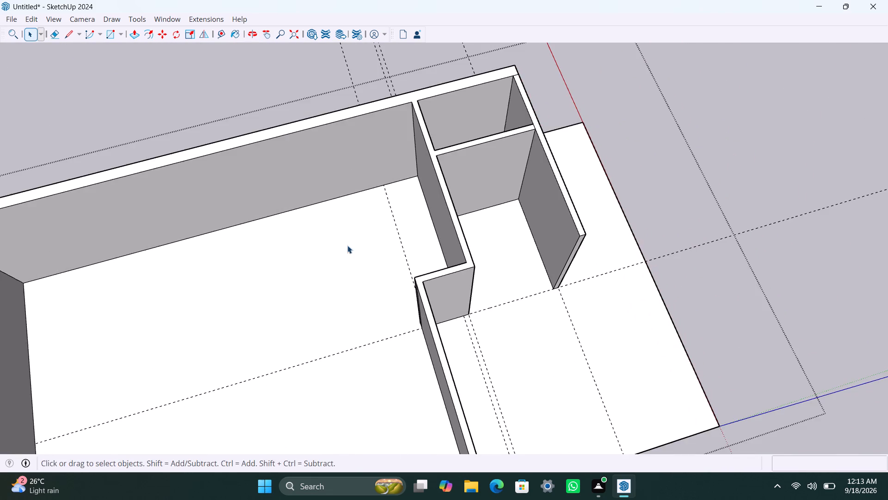
{"action": "middle_click_drag", "start_coordinate": [347, 245], "coordinate": [0, 175]}
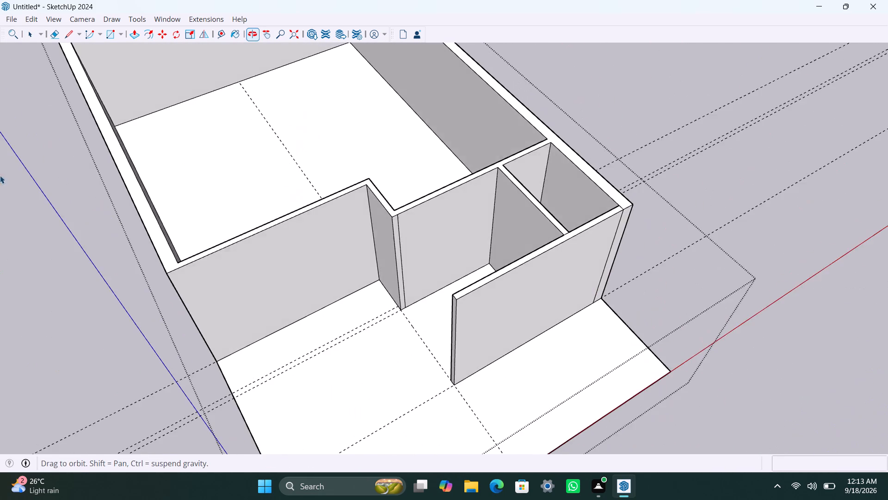
{"action": "scroll", "coordinate": [220, 272], "scroll_direction": "down", "scroll_amount": 5}
{"action": "scroll", "coordinate": [285, 280], "scroll_direction": "down", "scroll_amount": 2}
{"action": "middle_click_drag", "start_coordinate": [478, 279], "coordinate": [573, 403]}
{"action": "scroll", "coordinate": [447, 312], "scroll_direction": "up", "scroll_amount": 2}
{"action": "middle_click_drag", "start_coordinate": [446, 312], "coordinate": [363, 316]}
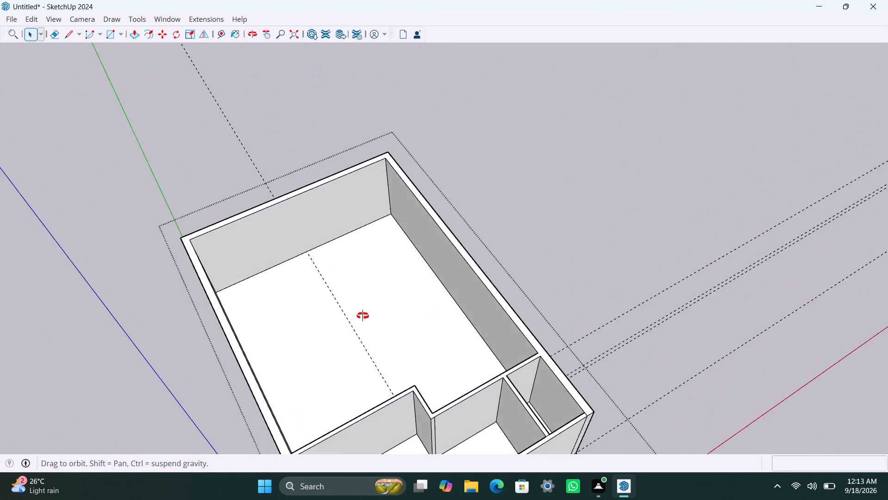
{"action": "middle_click_drag", "start_coordinate": [363, 316], "coordinate": [312, 298]}
{"action": "scroll", "coordinate": [323, 276], "scroll_direction": "down", "scroll_amount": 1}
{"action": "middle_click_drag", "start_coordinate": [332, 280], "coordinate": [437, 328], "text": "shift"}
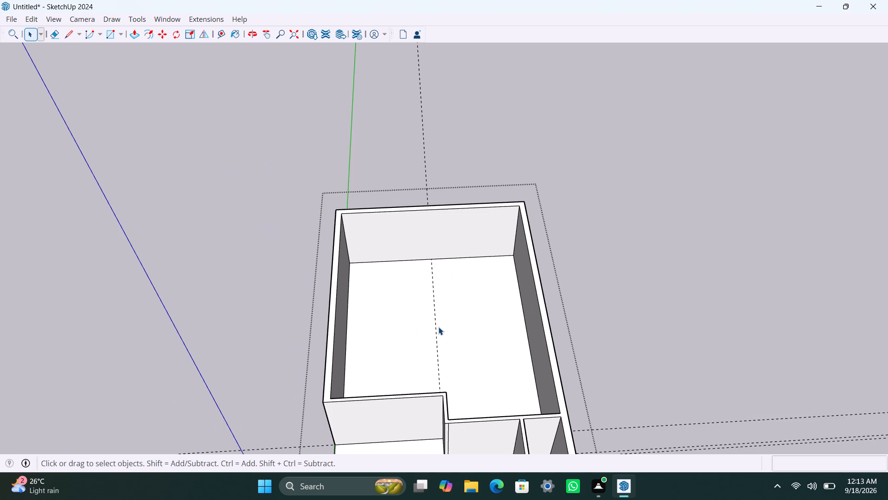
{"action": "scroll", "coordinate": [426, 290], "scroll_direction": "down", "scroll_amount": 3}
{"action": "middle_click_drag", "start_coordinate": [375, 262], "coordinate": [381, 376]}
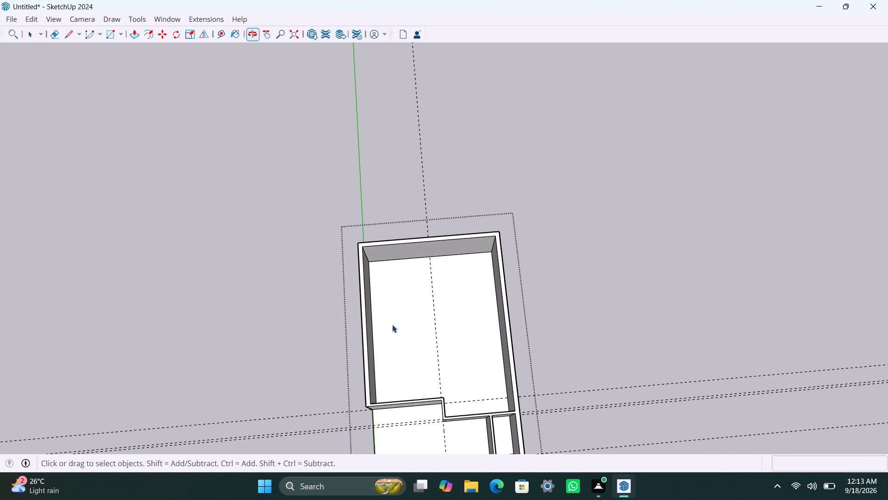
{"action": "scroll", "coordinate": [403, 277], "scroll_direction": "up", "scroll_amount": 2}
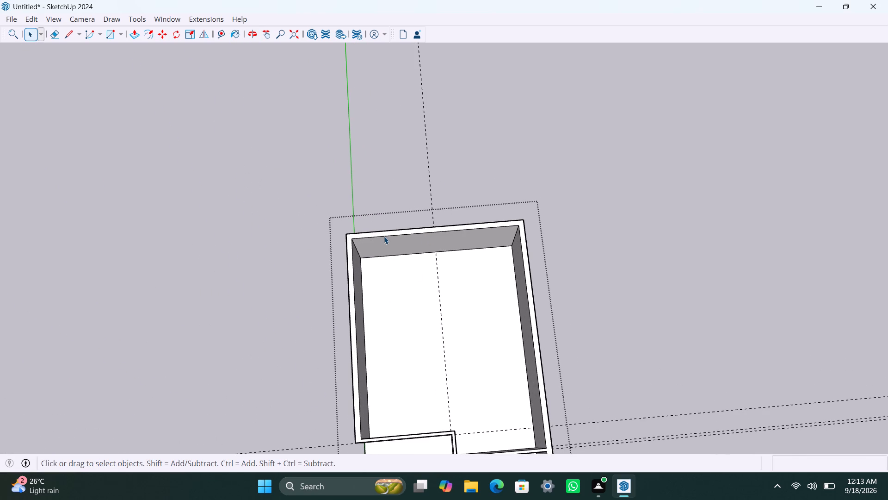
Copy the vertical edge at the rear-left inner corner 8'2" along the left-hand wall's inner face toward the front.
{"action": "scroll", "coordinate": [384, 236], "scroll_direction": "up", "scroll_amount": 1}
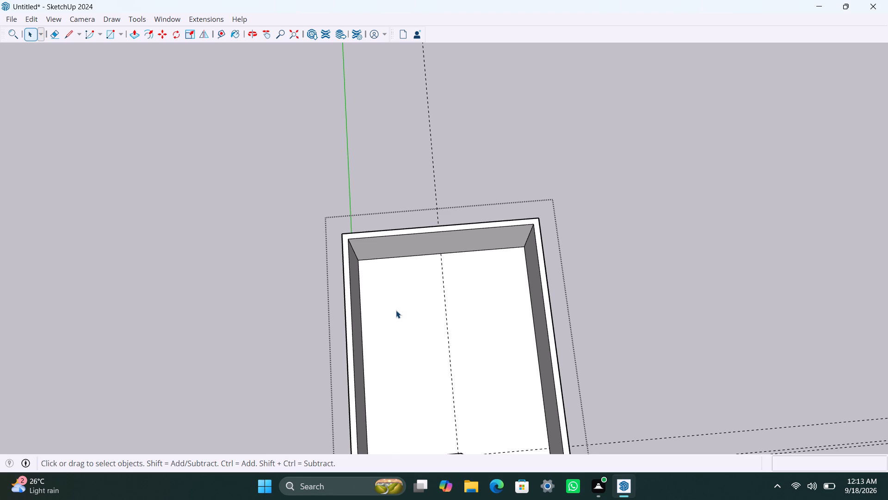
{"action": "scroll", "coordinate": [388, 285], "scroll_direction": "up", "scroll_amount": 3}
{"action": "left_click", "coordinate": [351, 250]}
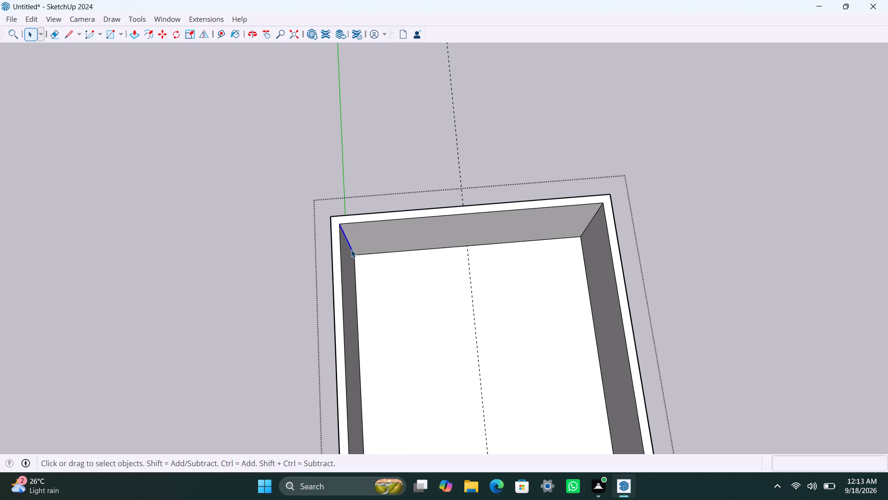
{"action": "key", "text": "m"}
{"action": "left_click_drag", "start_coordinate": [353, 255], "coordinate": [358, 275]}
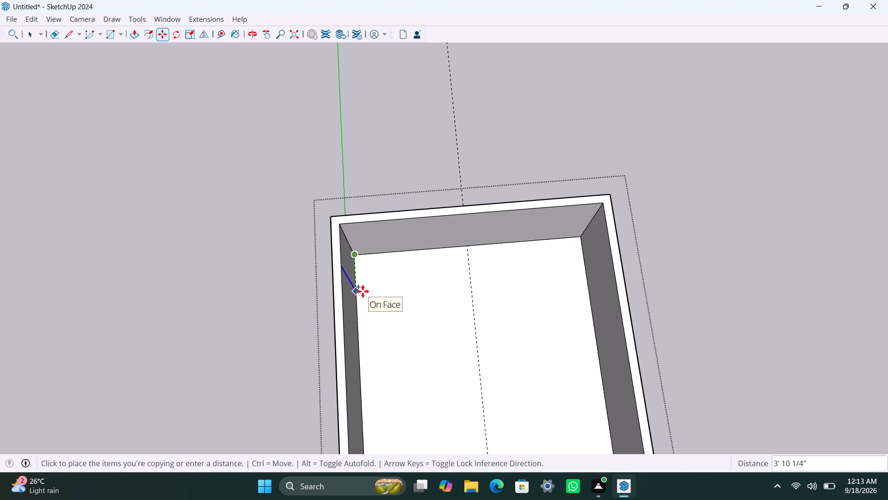
{"action": "type", "text": "8'2\""}
{"action": "key", "text": "Return"}
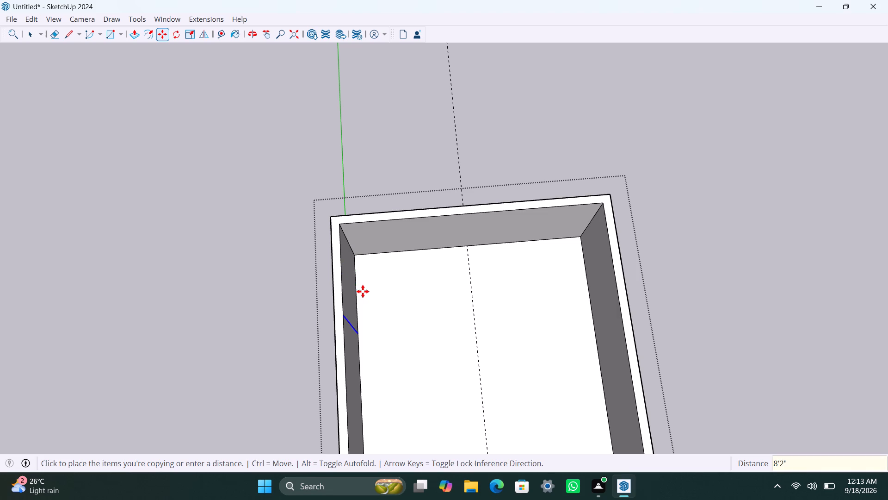
Move the copied vertical edge another 2'5" along the left-hand wall, away from the rear wall.
{"action": "scroll", "coordinate": [363, 336], "scroll_direction": "down", "scroll_amount": 2}
{"action": "middle_click_drag", "start_coordinate": [363, 336], "coordinate": [343, 303], "text": "shift"}
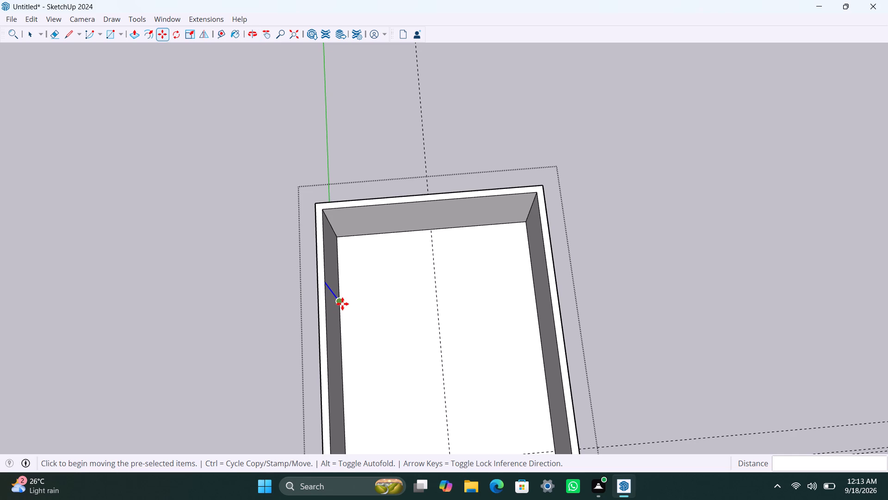
{"action": "left_click", "coordinate": [342, 304]}
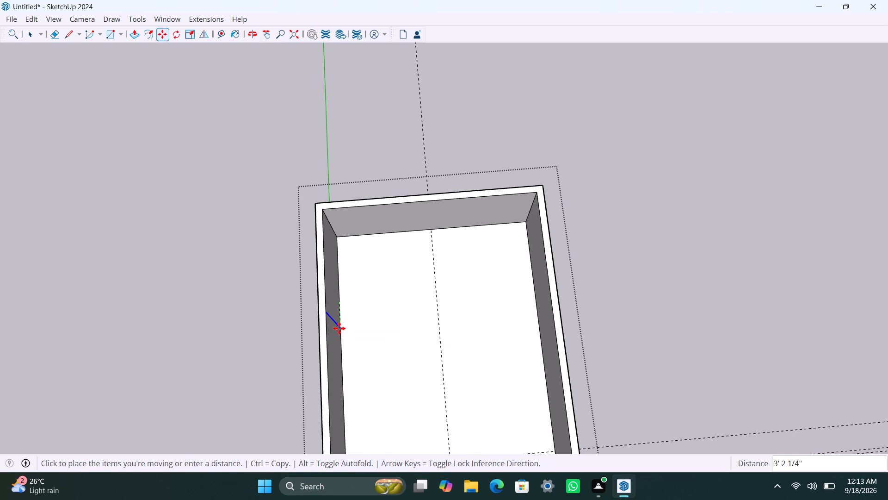
{"action": "type", "text": "2'5\""}
{"action": "key", "text": "Return"}
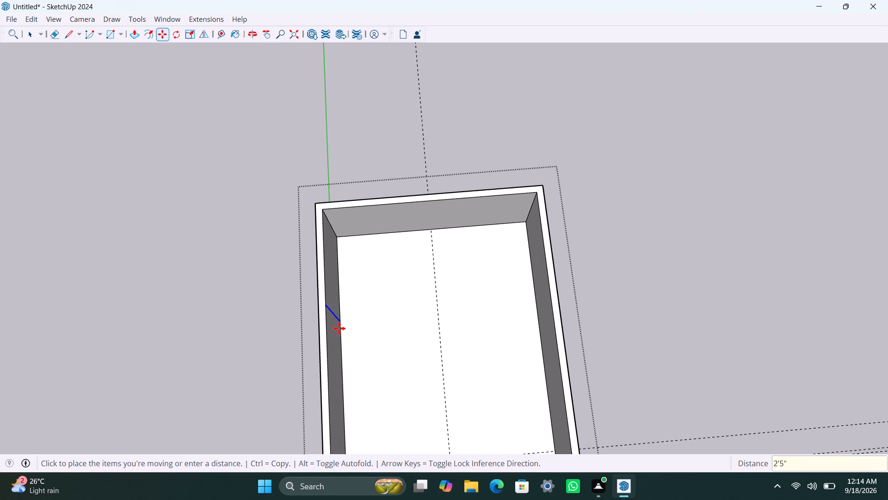
Copy the moved vertical edge 4.5" farther along the left-hand wall to outline a partition strip.
{"action": "left_click", "coordinate": [339, 325]}
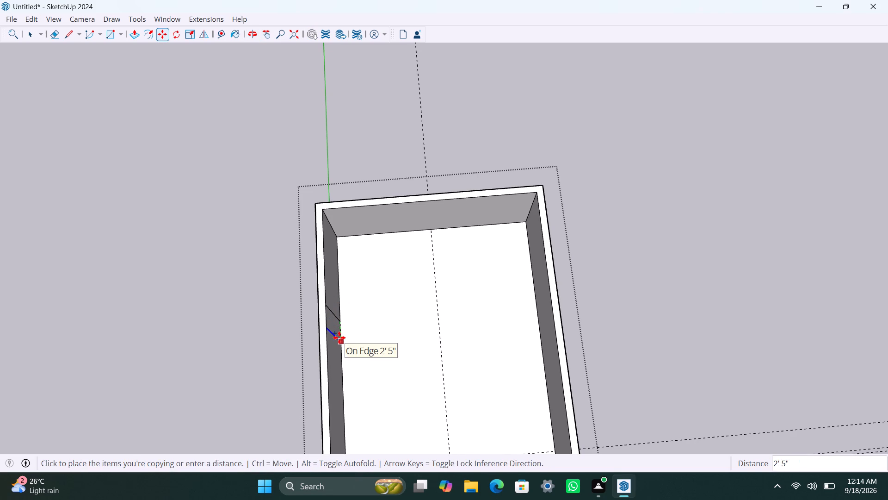
{"action": "type", "text": "4.5\""}
{"action": "key", "text": "Return"}
{"action": "key", "text": "space"}
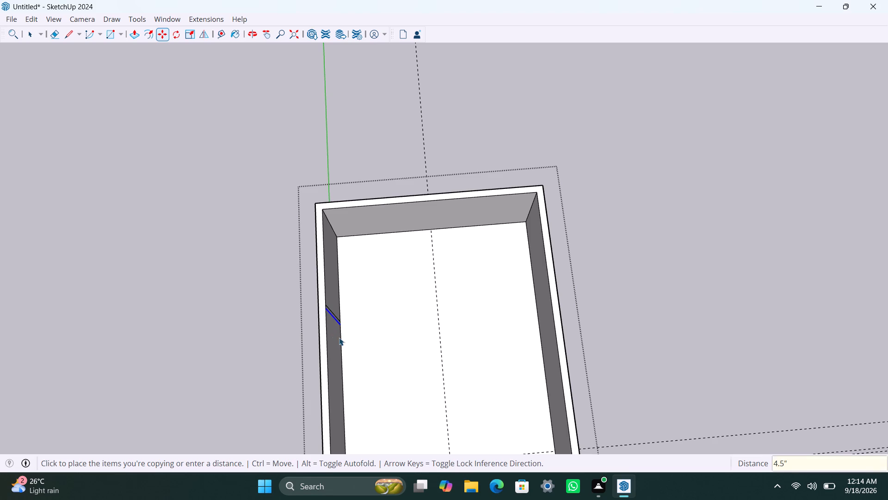
Push/pull the 4.5" strip on the left-hand wall 8'6" into the rear area as a partition.
{"action": "scroll", "coordinate": [363, 362], "scroll_direction": "up", "scroll_amount": 2}
{"action": "middle_click_drag", "start_coordinate": [385, 362], "coordinate": [384, 362]}
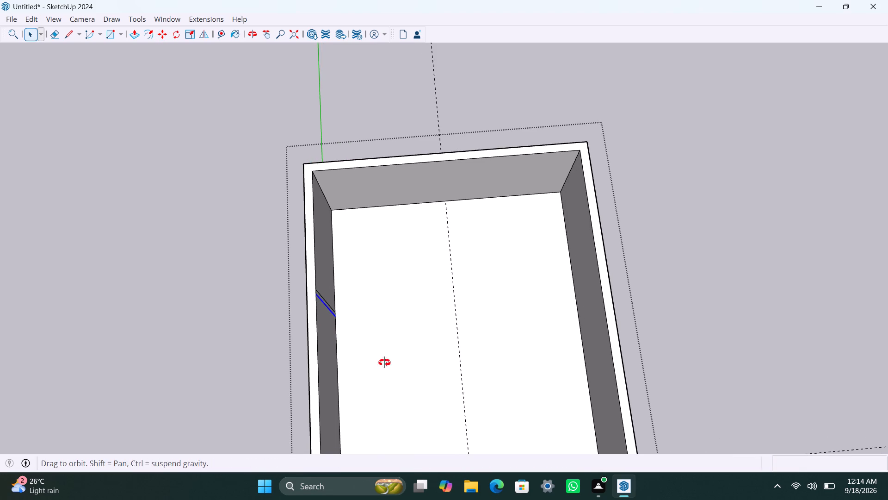
{"action": "middle_click_drag", "start_coordinate": [384, 362], "coordinate": [212, 332]}
{"action": "scroll", "coordinate": [325, 260], "scroll_direction": "up", "scroll_amount": 8}
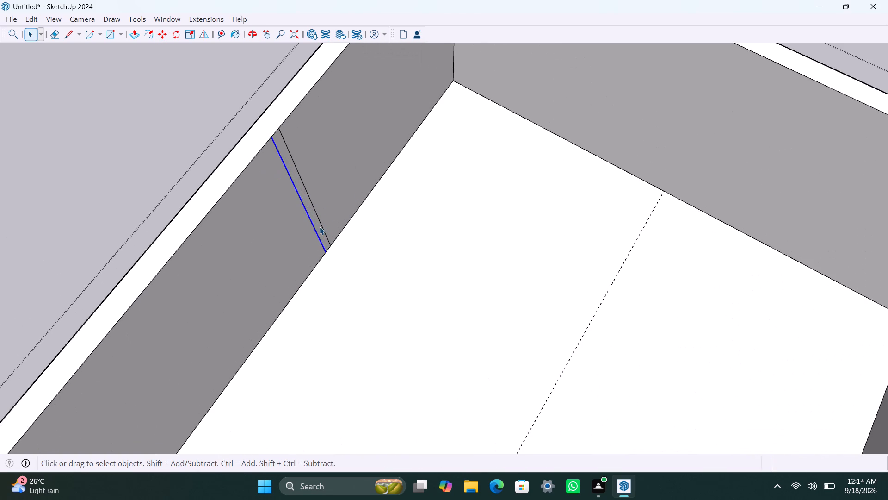
{"action": "left_click", "coordinate": [320, 227]}
{"action": "key", "text": "p"}
{"action": "left_click_drag", "start_coordinate": [320, 228], "coordinate": [390, 293]}
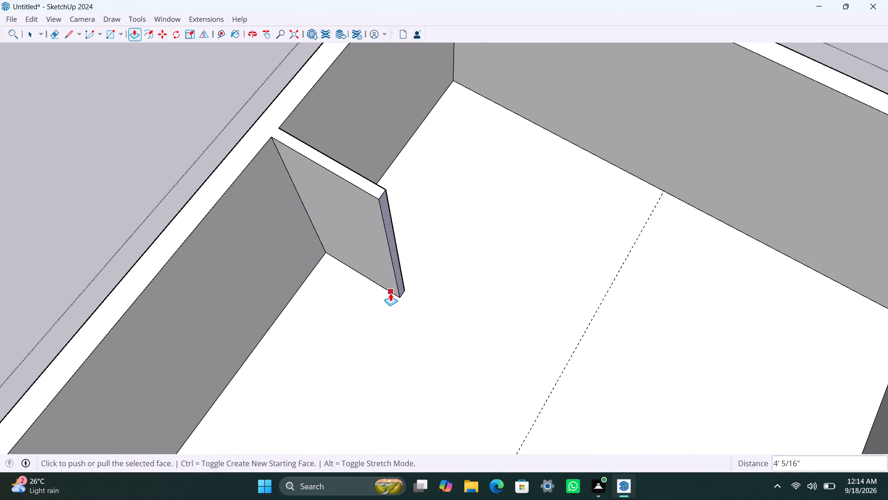
{"action": "type", "text": "8'"}
{"action": "type", "text": "6\""}
{"action": "key", "text": "Return"}
Push/pull the free end face of the new partition out by another 4.5".
{"action": "scroll", "coordinate": [540, 305], "scroll_direction": "up", "scroll_amount": 3}
{"action": "middle_click_drag", "start_coordinate": [525, 310], "coordinate": [442, 270]}
{"action": "scroll", "coordinate": [445, 309], "scroll_direction": "up", "scroll_amount": 2}
{"action": "left_click", "coordinate": [437, 314]}
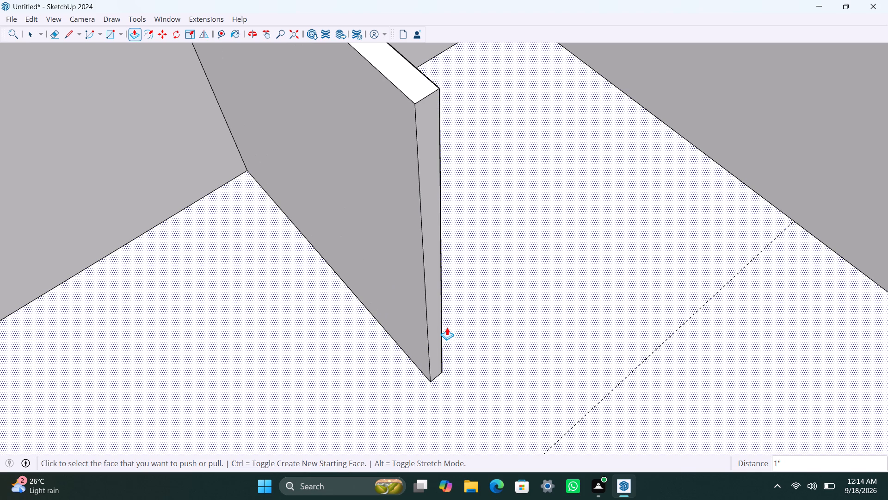
{"action": "type", "text": "4.5\""}
{"action": "key", "text": "Return"}
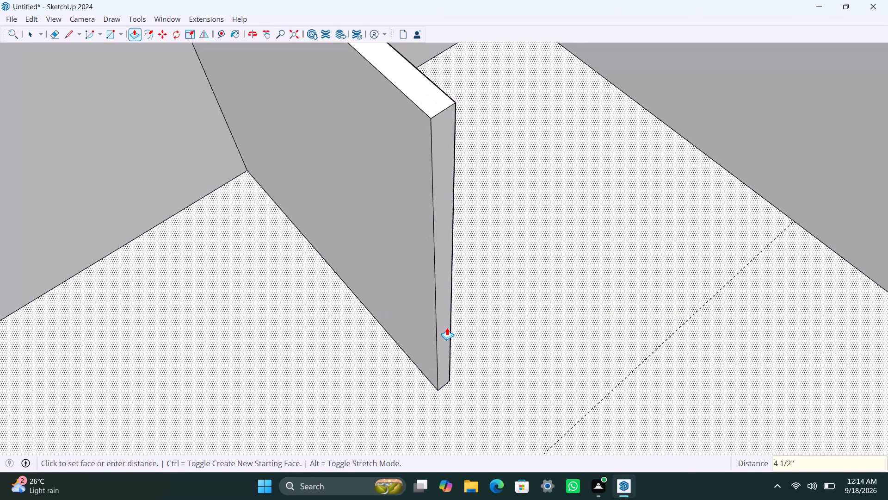
{"action": "key", "text": "space"}
Copy the vertical edge at the rear-left inner corner 8'2" along the rear wall's inner face.
{"action": "scroll", "coordinate": [447, 325], "scroll_direction": "down", "scroll_amount": 7}
{"action": "middle_click_drag", "start_coordinate": [354, 379], "coordinate": [388, 388]}
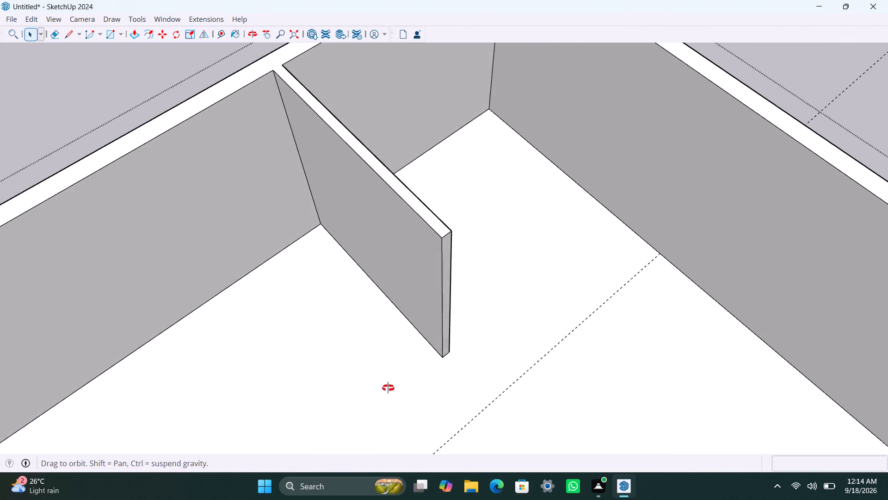
{"action": "middle_click_drag", "start_coordinate": [388, 388], "coordinate": [580, 411]}
{"action": "scroll", "coordinate": [571, 312], "scroll_direction": "down", "scroll_amount": 2}
{"action": "middle_click_drag", "start_coordinate": [499, 225], "coordinate": [498, 226], "text": "shift"}
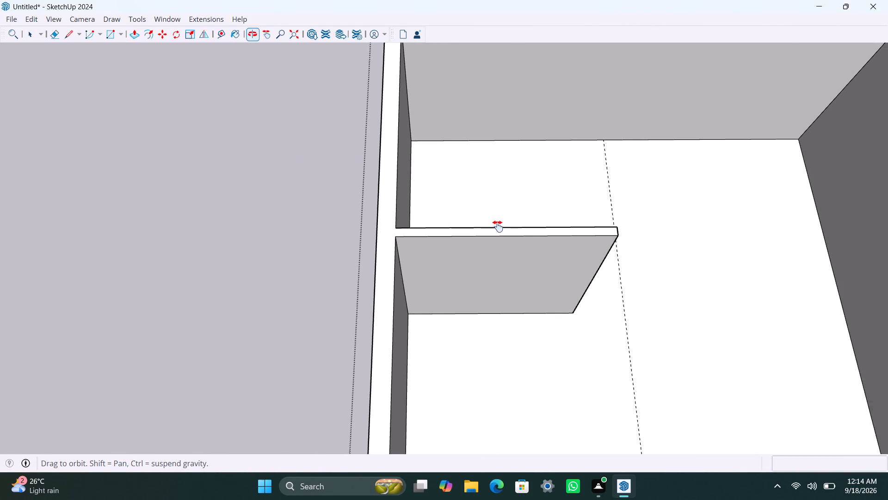
{"action": "middle_click_drag", "start_coordinate": [498, 226], "coordinate": [420, 333], "text": "shift"}
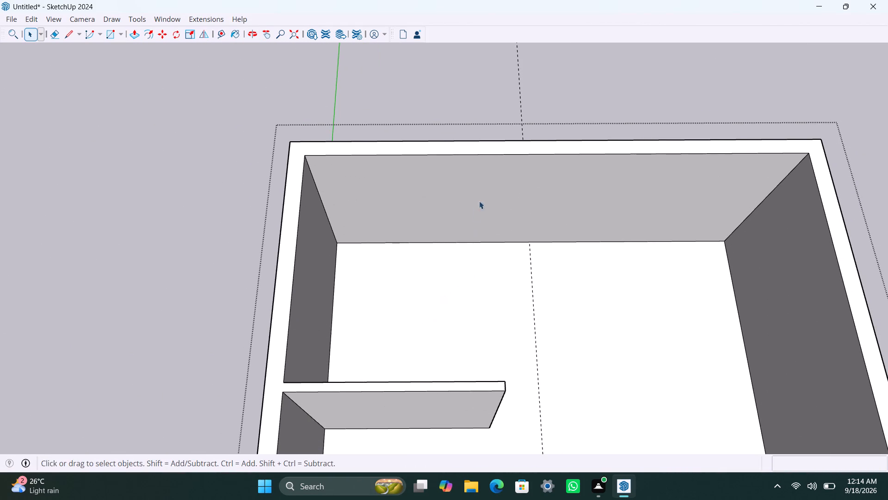
{"action": "left_click", "coordinate": [318, 187]}
{"action": "key", "text": "m"}
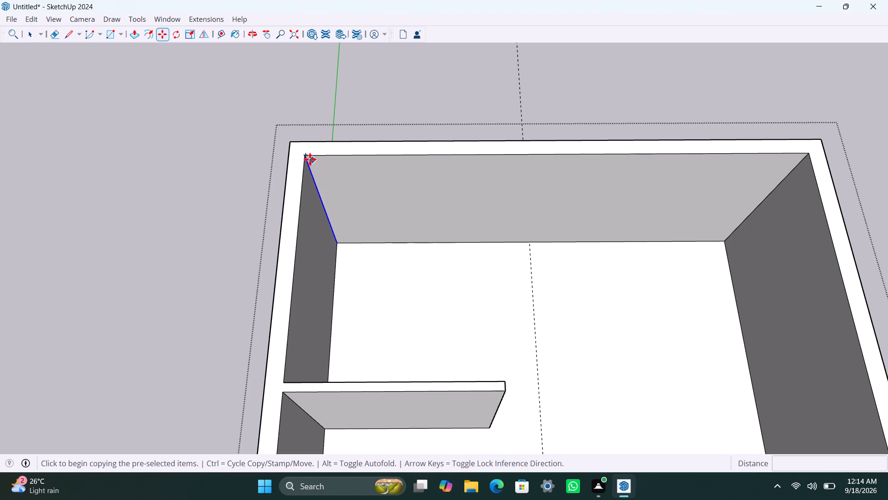
{"action": "left_click", "coordinate": [308, 157]}
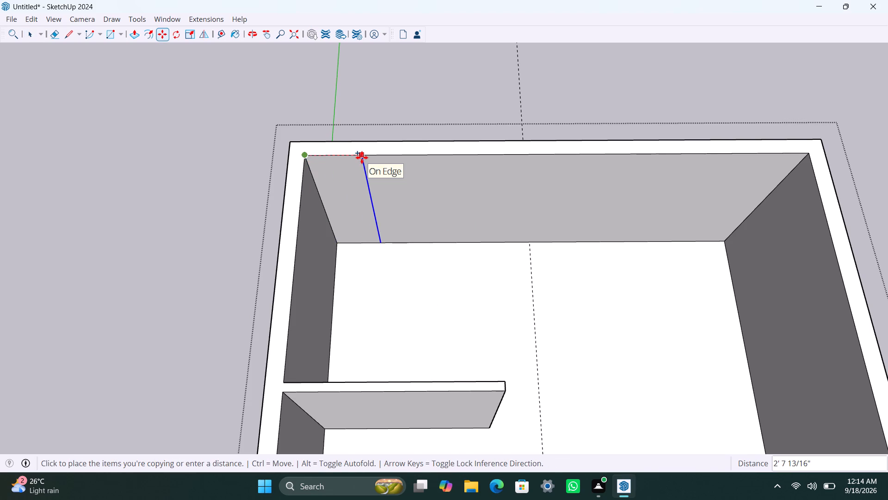
{"action": "type", "text": "8'2\""}
{"action": "key", "text": "Return"}
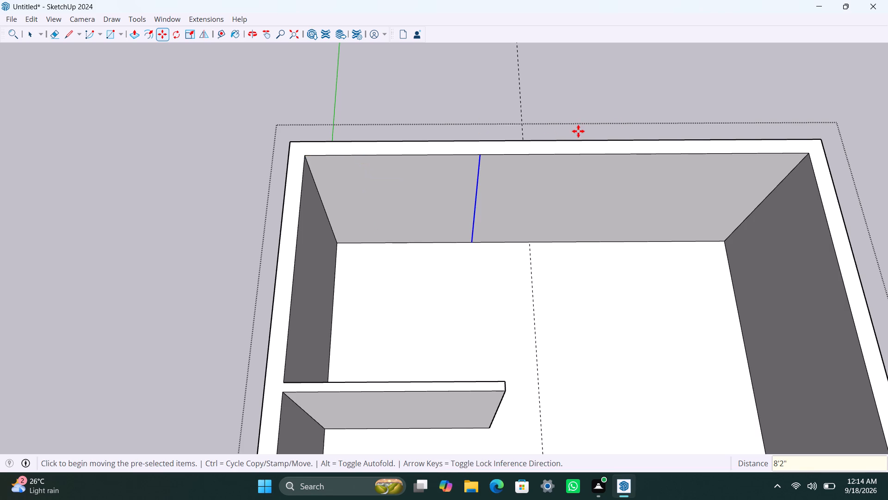
Copy the new vertical edge on the rear wall another 4.5" away from the left-hand wall.
{"action": "left_click", "coordinate": [479, 159], "text": "ctrl"}
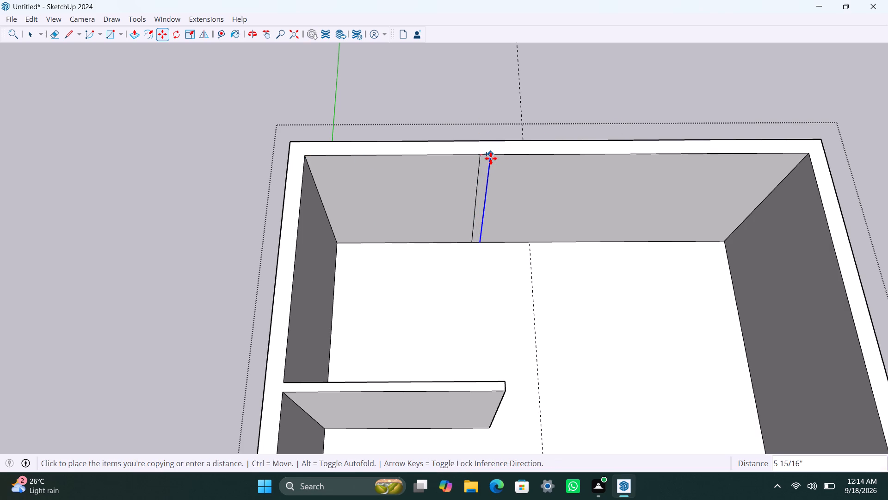
{"action": "type", "text": "4.5\""}
{"action": "key", "text": "Return"}
{"action": "key", "text": "space"}
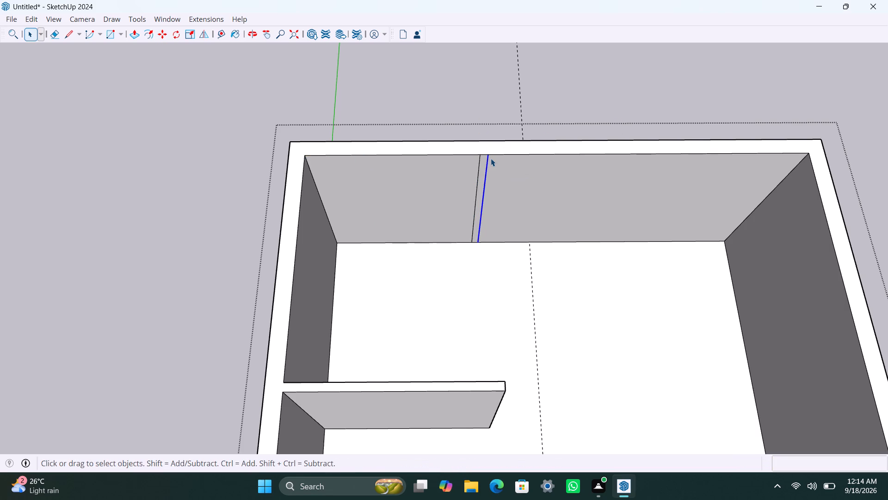
Copy the rear-side vertical edge at the partition's free end 4.5" back along its rear face.
{"action": "scroll", "coordinate": [482, 201], "scroll_direction": "up", "scroll_amount": 2}
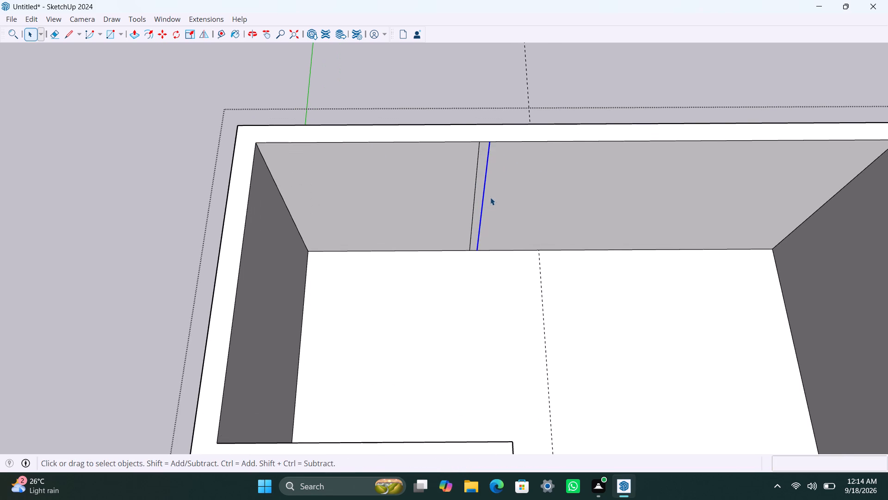
{"action": "scroll", "coordinate": [490, 197], "scroll_direction": "up", "scroll_amount": 1}
{"action": "left_click", "coordinate": [481, 182]}
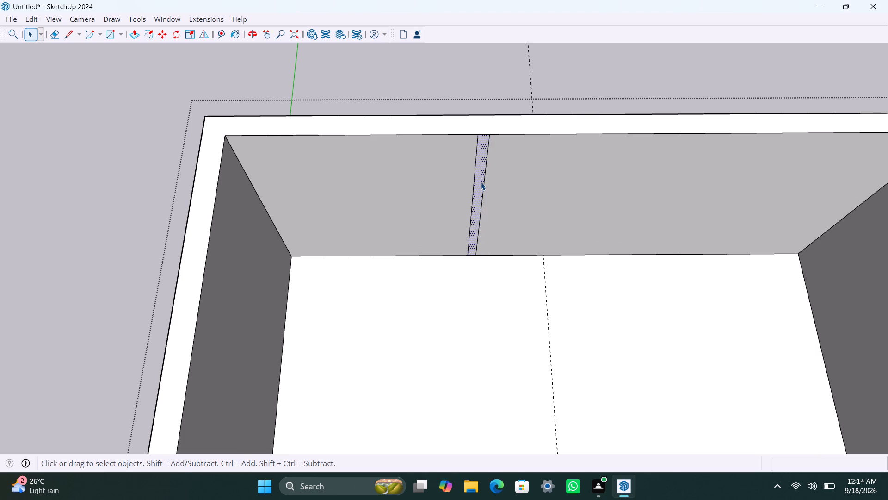
{"action": "scroll", "coordinate": [457, 241], "scroll_direction": "down", "scroll_amount": 4}
{"action": "middle_click_drag", "start_coordinate": [563, 341], "coordinate": [9, 305]}
{"action": "scroll", "coordinate": [265, 250], "scroll_direction": "up", "scroll_amount": 1}
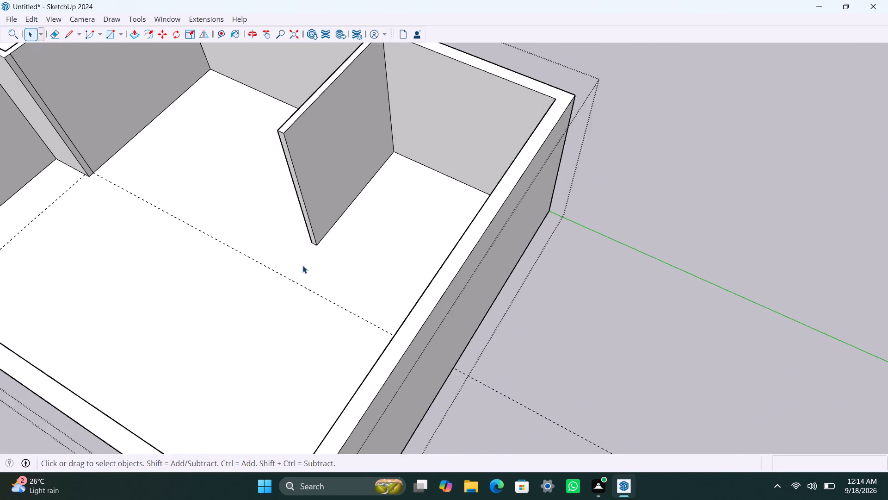
{"action": "scroll", "coordinate": [302, 265], "scroll_direction": "up", "scroll_amount": 3}
{"action": "middle_click_drag", "start_coordinate": [347, 260], "coordinate": [307, 282]}
{"action": "scroll", "coordinate": [323, 239], "scroll_direction": "up", "scroll_amount": 3}
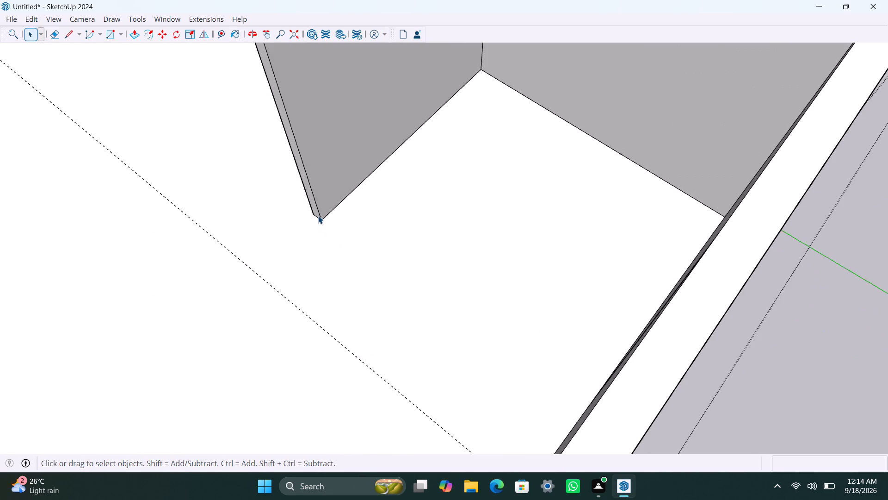
{"action": "left_click", "coordinate": [318, 216]}
{"action": "key", "text": "m"}
{"action": "left_click", "coordinate": [320, 215]}
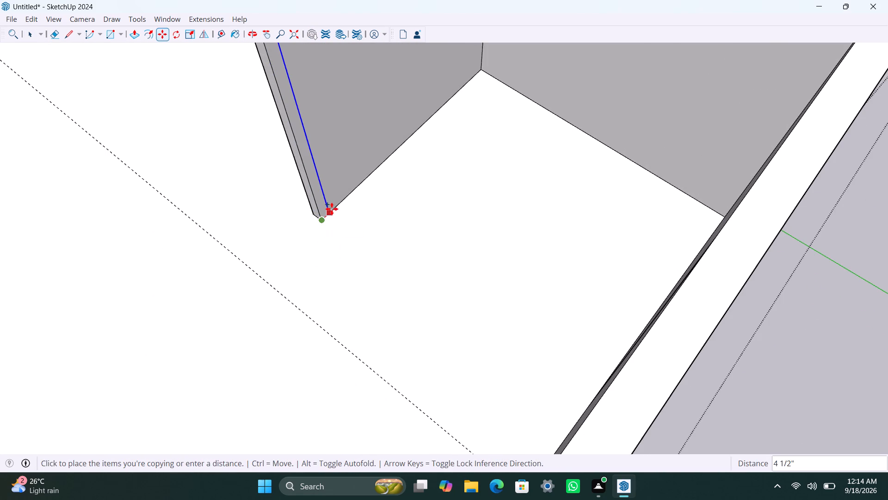
{"action": "type", "text": "4.5\""}
{"action": "key", "text": "Return"}
{"action": "key", "text": "space"}
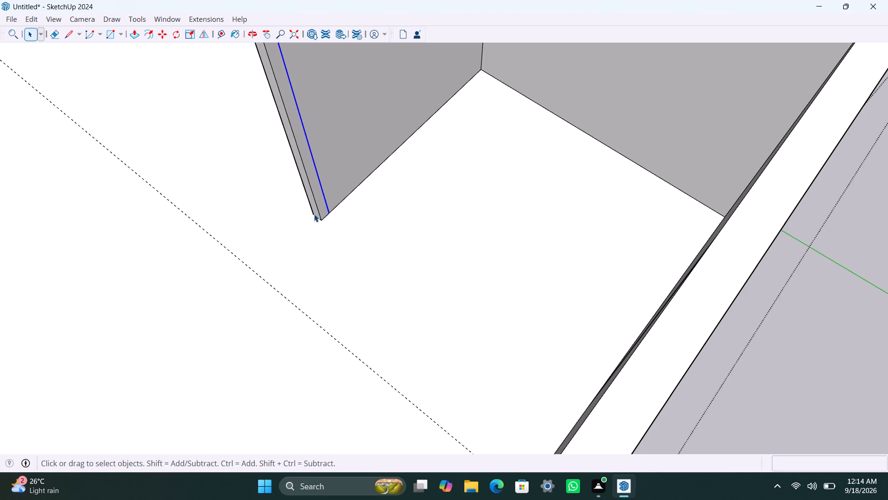
Push/pull the 4.5" strip at the partition's free end 1' toward the rear wall as a short return.
{"action": "left_click", "coordinate": [320, 200]}
{"action": "key", "text": "p"}
{"action": "left_click", "coordinate": [319, 199]}
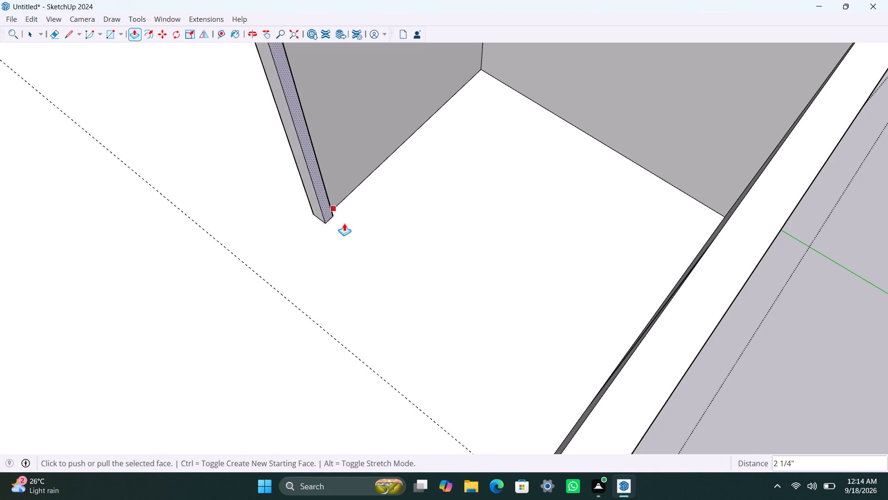
{"action": "key", "text": "1"}
{"action": "key", "text": "apostrophe"}
{"action": "key", "text": "Return"}
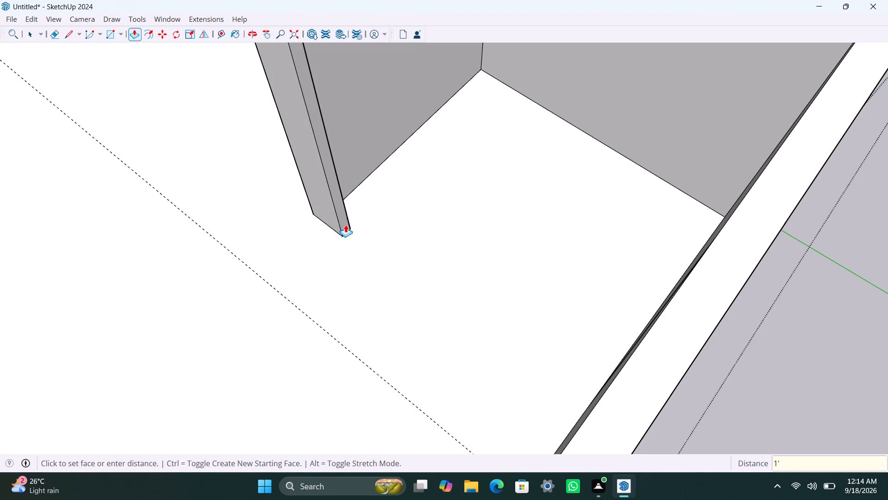
Place a guide line 3' beyond the short return's end, toward the rear wall and parallel to the partition.
{"action": "key", "text": "t"}
{"action": "scroll", "coordinate": [346, 232], "scroll_direction": "up", "scroll_amount": 6}
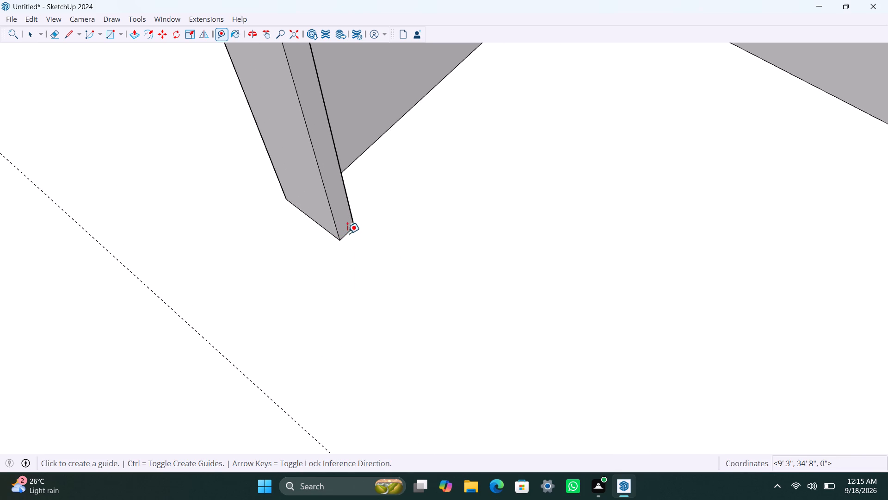
{"action": "left_click", "coordinate": [347, 233]}
{"action": "type", "text": "3'"}
{"action": "key", "text": "Return"}
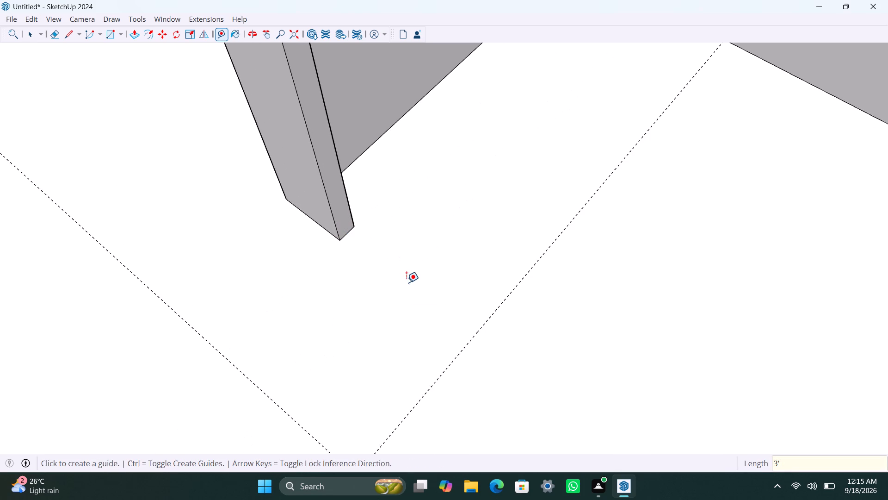
{"action": "scroll", "coordinate": [419, 302], "scroll_direction": "down", "scroll_amount": 15}
{"action": "middle_click_drag", "start_coordinate": [356, 342], "coordinate": [669, 361]}
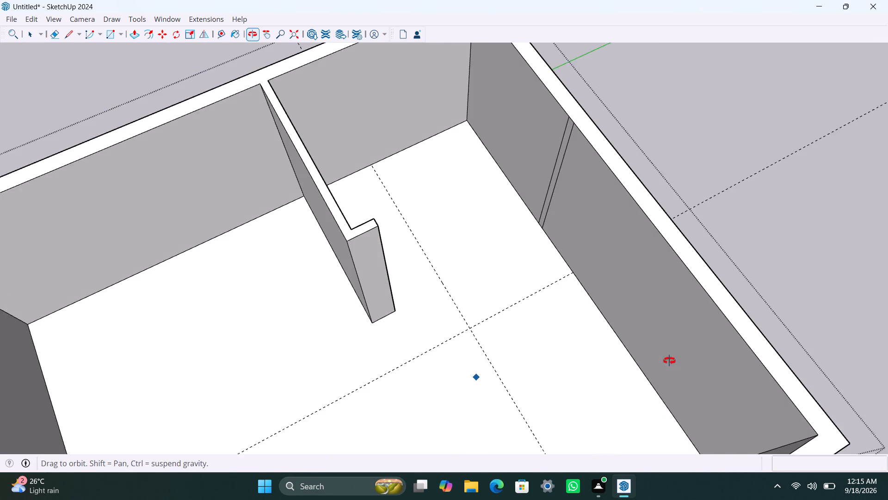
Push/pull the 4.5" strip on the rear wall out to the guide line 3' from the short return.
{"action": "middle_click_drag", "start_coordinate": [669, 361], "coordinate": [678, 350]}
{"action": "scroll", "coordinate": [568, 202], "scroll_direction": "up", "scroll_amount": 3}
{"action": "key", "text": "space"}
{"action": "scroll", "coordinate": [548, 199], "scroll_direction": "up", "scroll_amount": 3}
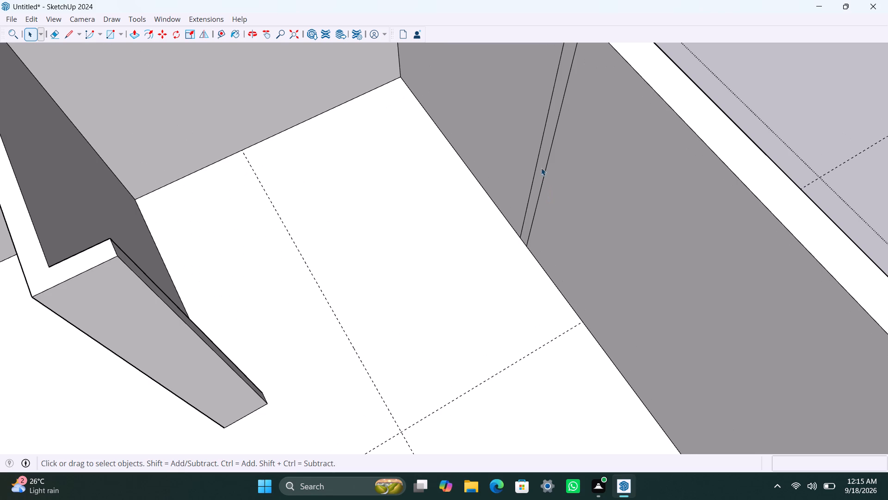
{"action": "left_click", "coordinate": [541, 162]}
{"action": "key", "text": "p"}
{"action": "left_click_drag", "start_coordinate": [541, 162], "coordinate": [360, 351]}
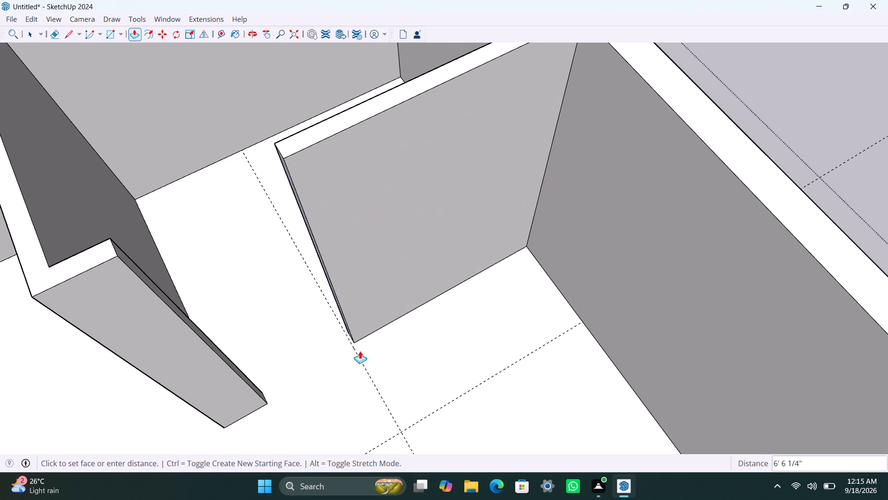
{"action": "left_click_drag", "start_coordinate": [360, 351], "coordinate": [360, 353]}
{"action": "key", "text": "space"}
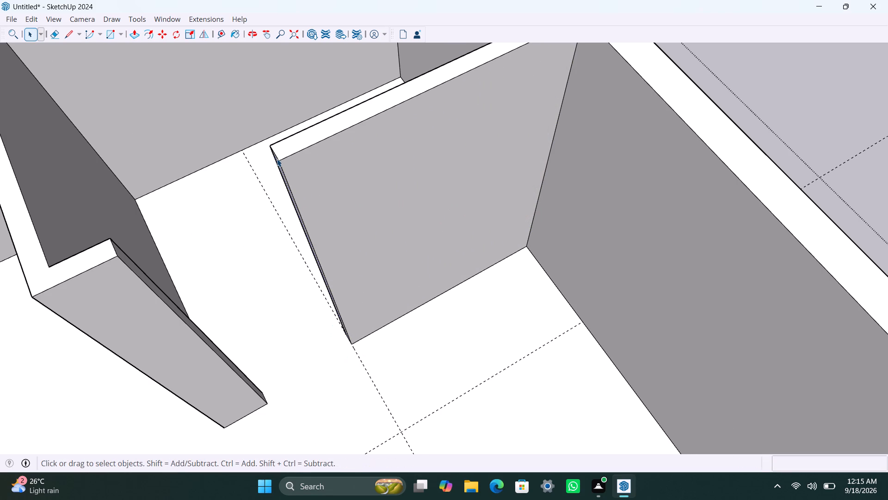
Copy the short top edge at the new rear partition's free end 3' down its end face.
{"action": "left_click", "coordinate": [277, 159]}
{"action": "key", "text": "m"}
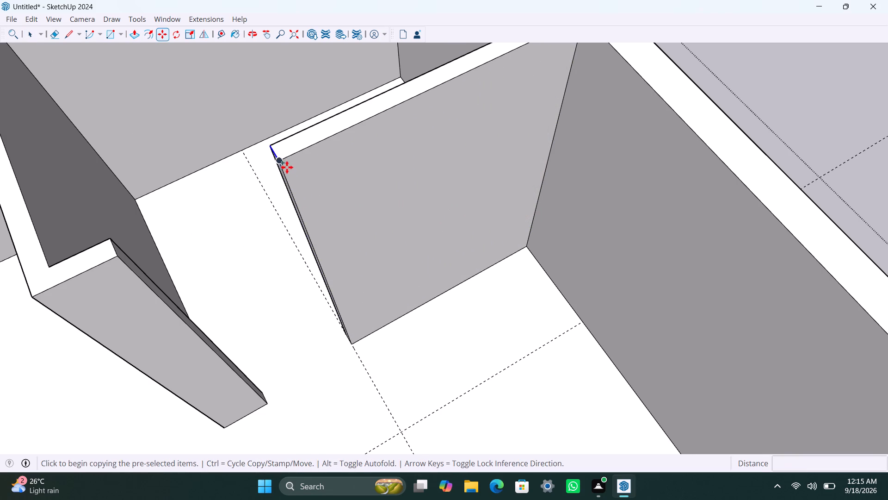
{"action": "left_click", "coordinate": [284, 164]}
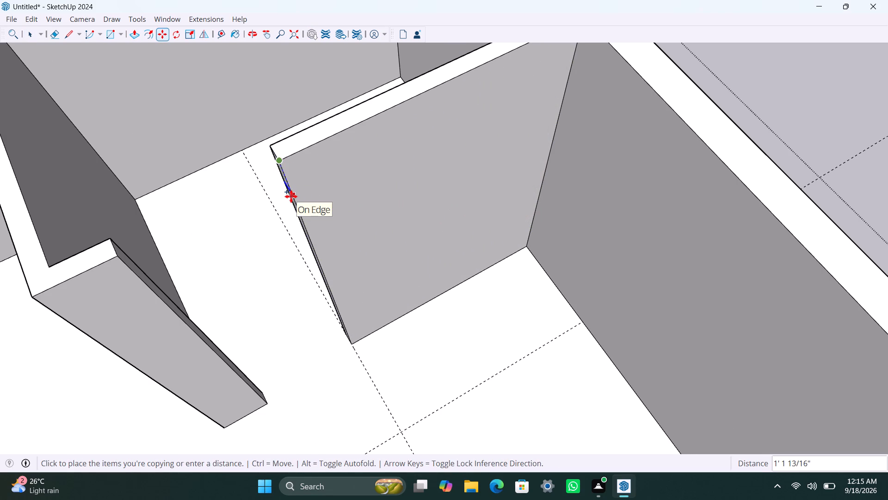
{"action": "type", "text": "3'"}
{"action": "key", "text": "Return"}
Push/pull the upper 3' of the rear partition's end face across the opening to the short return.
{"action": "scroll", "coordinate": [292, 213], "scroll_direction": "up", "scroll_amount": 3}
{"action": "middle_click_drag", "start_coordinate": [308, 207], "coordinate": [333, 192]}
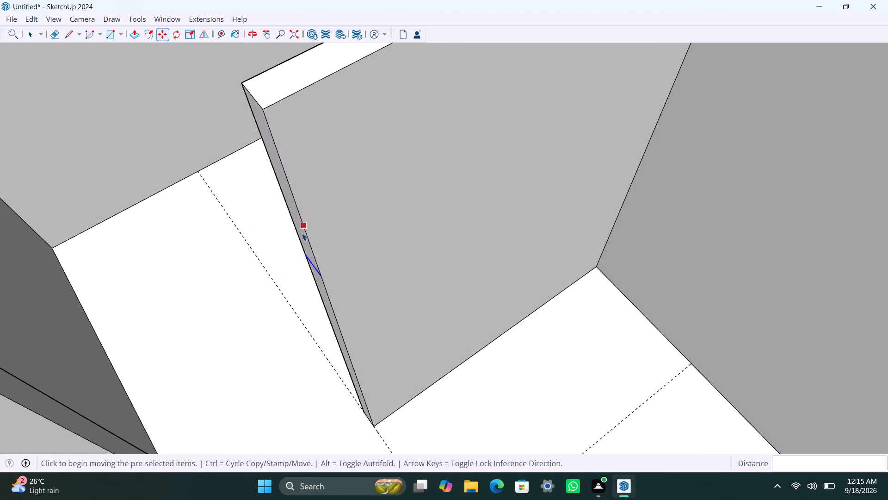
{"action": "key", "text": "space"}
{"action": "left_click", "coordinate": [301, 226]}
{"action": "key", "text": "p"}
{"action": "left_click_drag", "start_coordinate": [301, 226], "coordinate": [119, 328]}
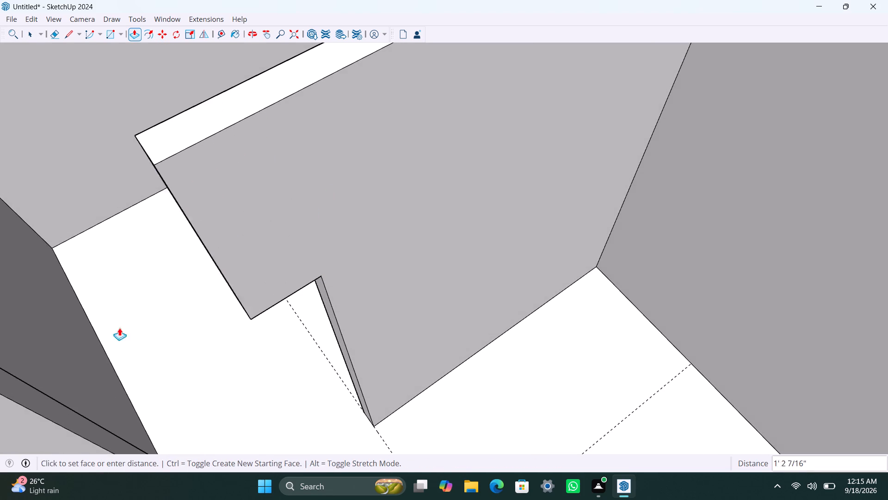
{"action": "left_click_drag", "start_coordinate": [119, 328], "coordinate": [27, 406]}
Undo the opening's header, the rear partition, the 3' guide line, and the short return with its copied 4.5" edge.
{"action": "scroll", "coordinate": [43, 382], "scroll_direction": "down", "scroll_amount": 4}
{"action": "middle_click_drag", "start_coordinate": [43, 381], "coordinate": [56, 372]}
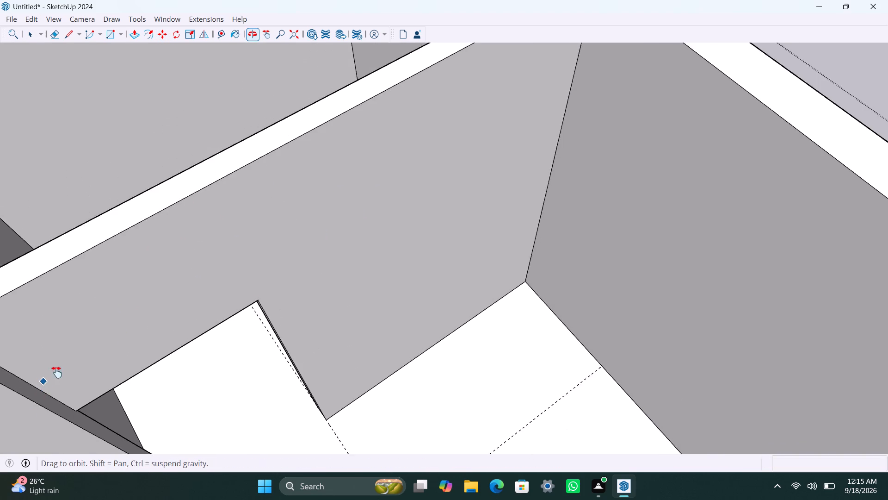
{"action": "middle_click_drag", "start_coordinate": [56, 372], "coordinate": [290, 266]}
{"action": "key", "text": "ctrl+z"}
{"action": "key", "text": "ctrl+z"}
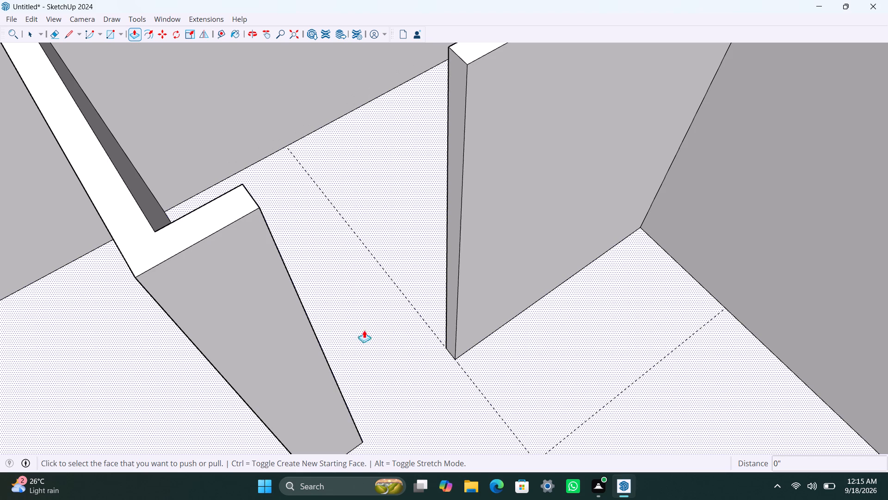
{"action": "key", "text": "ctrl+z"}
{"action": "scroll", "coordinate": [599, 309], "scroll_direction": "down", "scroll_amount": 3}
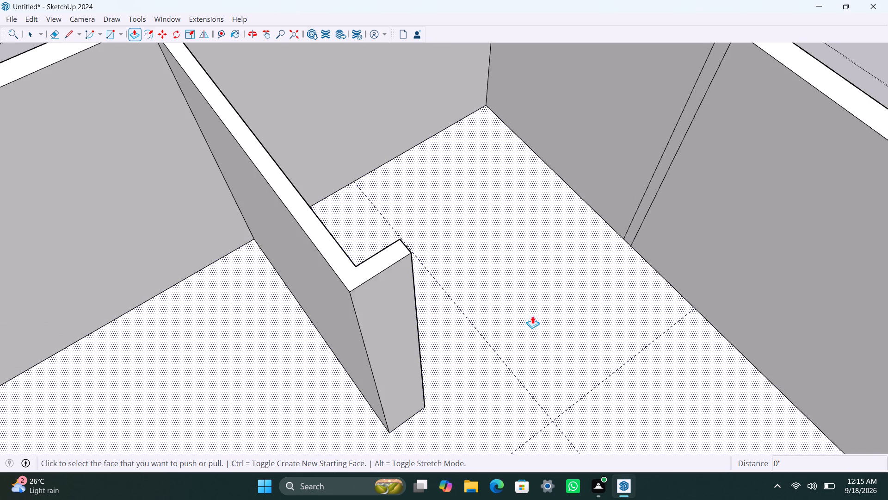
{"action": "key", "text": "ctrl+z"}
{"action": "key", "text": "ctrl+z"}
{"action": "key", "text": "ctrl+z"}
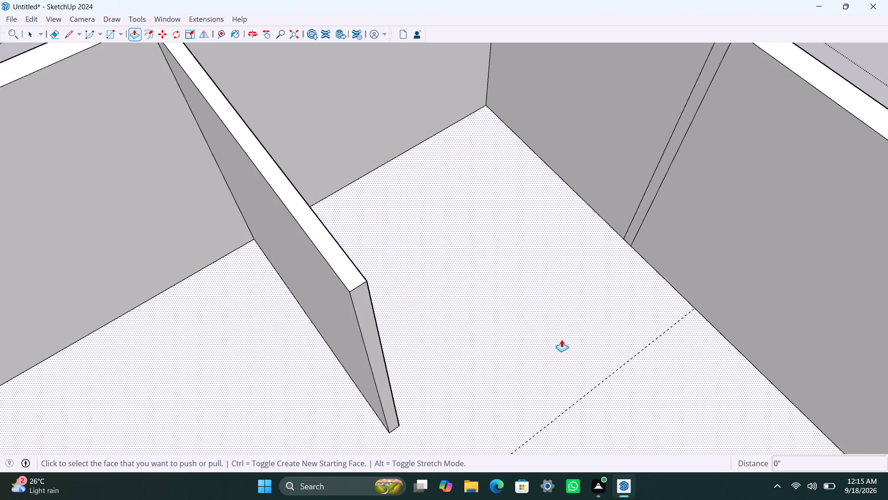
Copy the rear-side vertical edge at the existing partition's free end 4.5" back along its rear face.
{"action": "left_click_drag", "start_coordinate": [376, 363], "coordinate": [642, 223]}
{"action": "key", "text": "space"}
{"action": "scroll", "coordinate": [521, 353], "scroll_direction": "down", "scroll_amount": 2}
{"action": "middle_click_drag", "start_coordinate": [521, 353], "coordinate": [354, 344]}
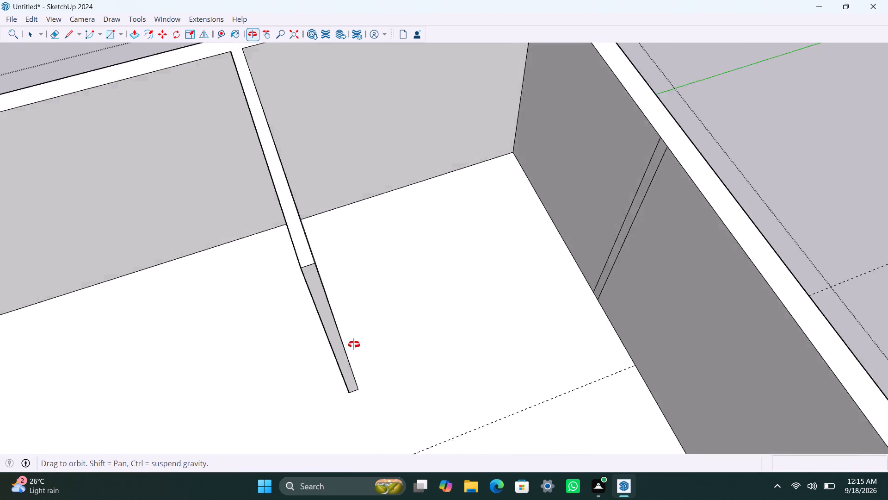
{"action": "middle_click_drag", "start_coordinate": [354, 344], "coordinate": [176, 322]}
{"action": "left_click", "coordinate": [237, 198]}
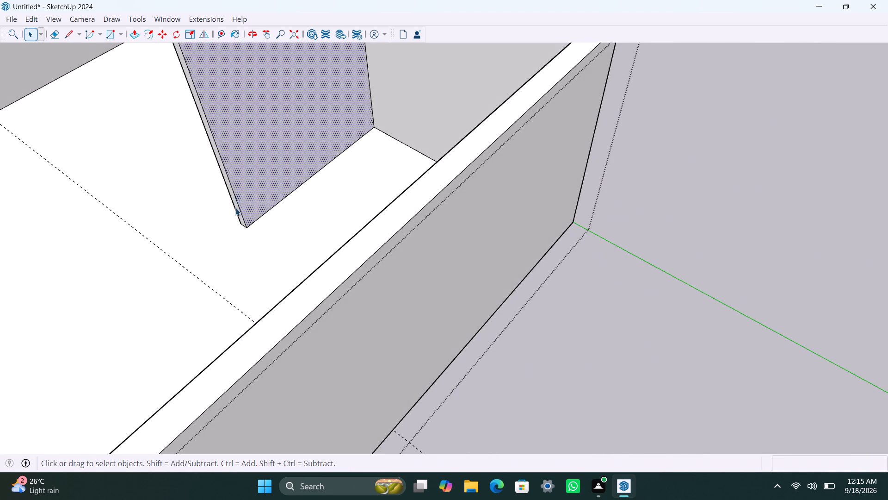
{"action": "left_click", "coordinate": [235, 208]}
{"action": "left_click", "coordinate": [239, 204]}
{"action": "key", "text": "m"}
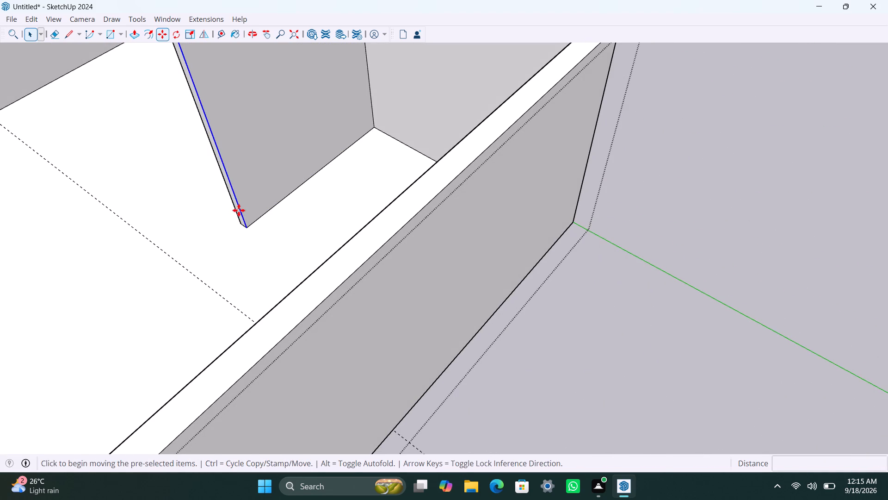
{"action": "left_click", "coordinate": [253, 227]}
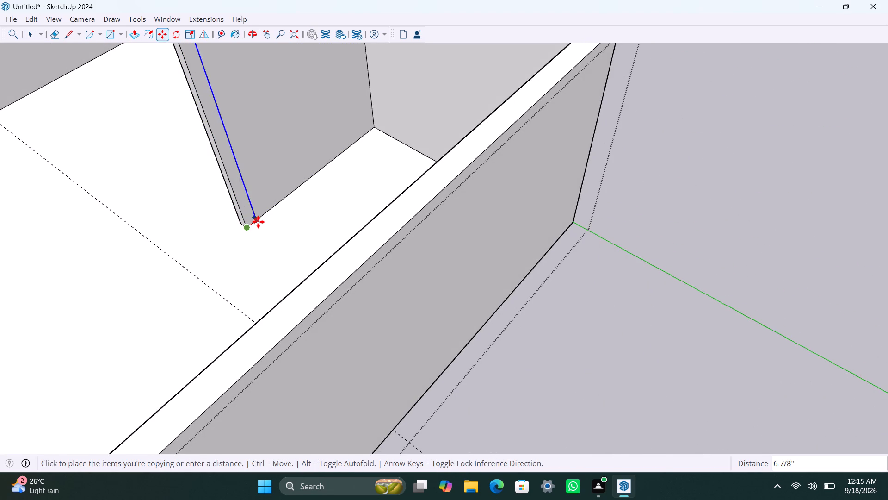
{"action": "type", "text": "4.5\""}
{"action": "key", "text": "Return"}
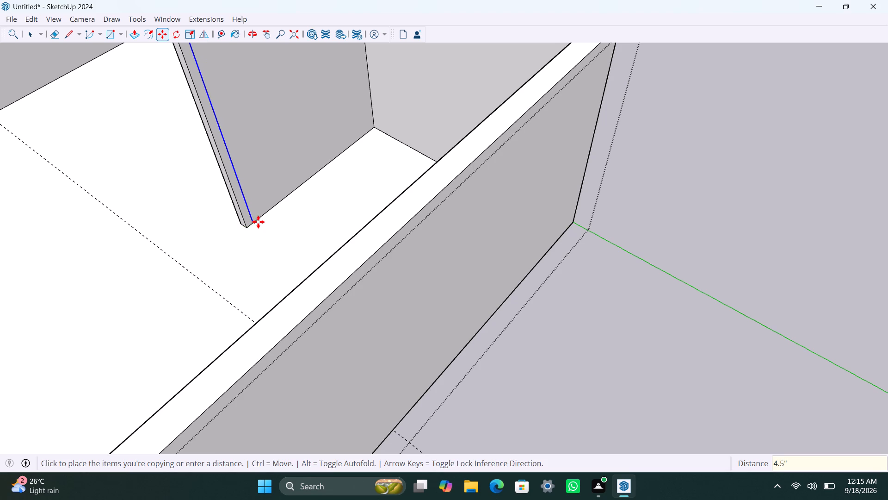
{"action": "key", "text": "space"}
Push/pull the 4.5" strip at the partition's free end 1' toward the rear wall as a short return.
{"action": "scroll", "coordinate": [248, 226], "scroll_direction": "up", "scroll_amount": 2}
{"action": "left_click", "coordinate": [247, 218]}
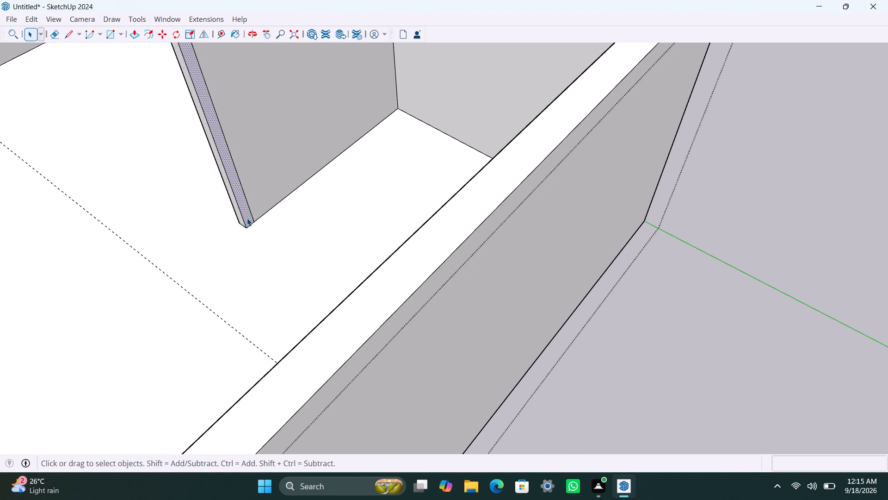
{"action": "key", "text": "p"}
{"action": "left_click", "coordinate": [247, 218]}
{"action": "type", "text": "1'"}
{"action": "key", "text": "Return"}
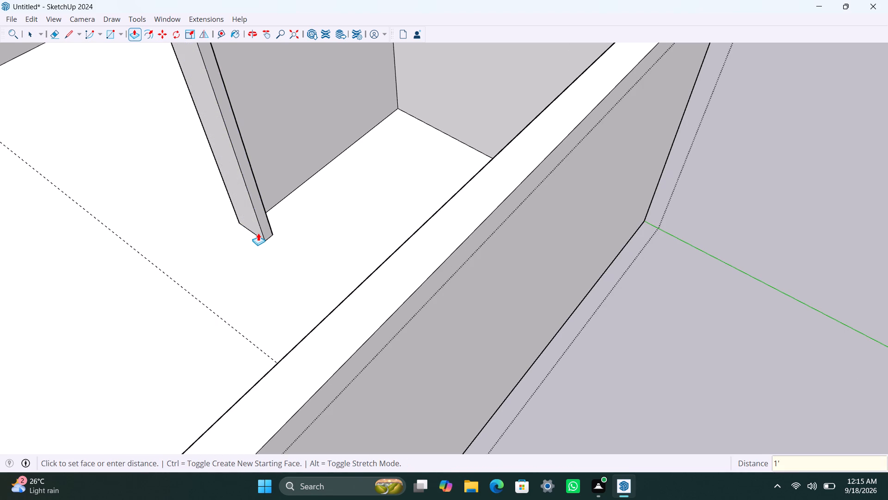
Place a guide line 3' beyond the short return's end, toward the rear wall and parallel to the partition.
{"action": "scroll", "coordinate": [278, 238], "scroll_direction": "up", "scroll_amount": 5}
{"action": "key", "text": "t"}
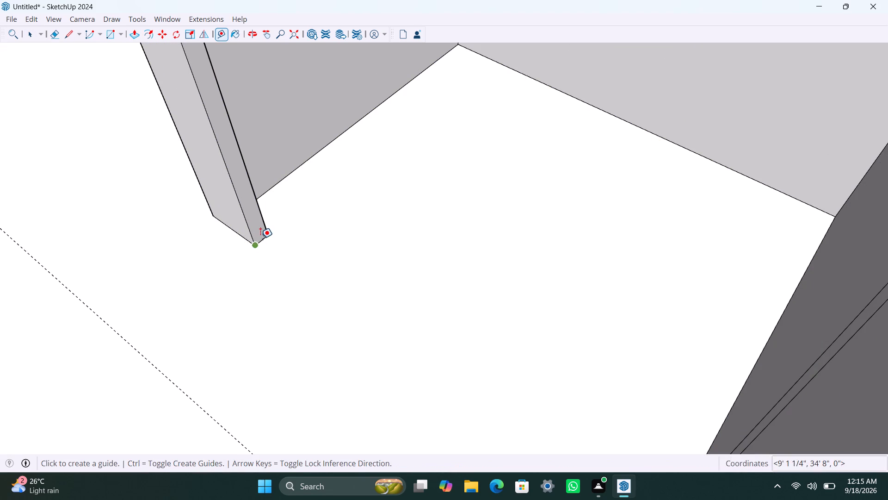
{"action": "left_click", "coordinate": [260, 238]}
{"action": "type", "text": "3'"}
{"action": "key", "text": "Return"}
{"action": "key", "text": "space"}
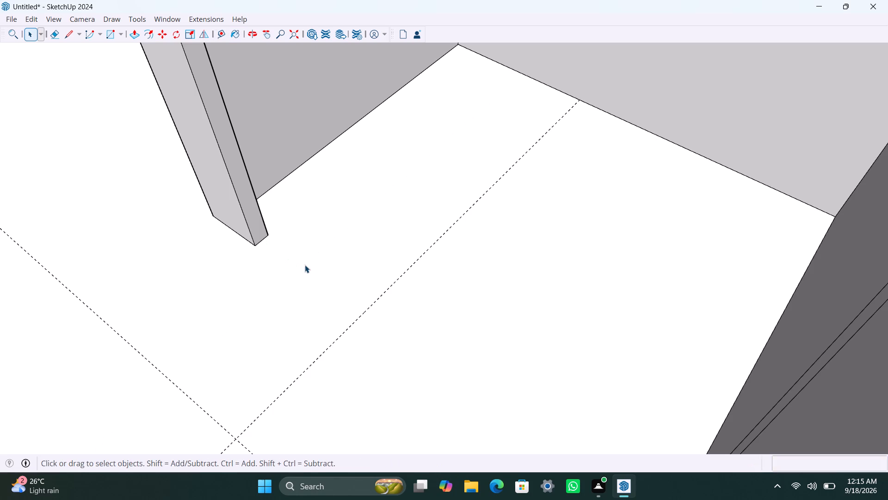
Push/pull the 4.5" strip on the rear wall out to the 3' guide line to form a partition.
{"action": "scroll", "coordinate": [323, 298], "scroll_direction": "down", "scroll_amount": 9}
{"action": "middle_click_drag", "start_coordinate": [230, 355], "coordinate": [608, 369]}
{"action": "scroll", "coordinate": [530, 256], "scroll_direction": "up", "scroll_amount": 2}
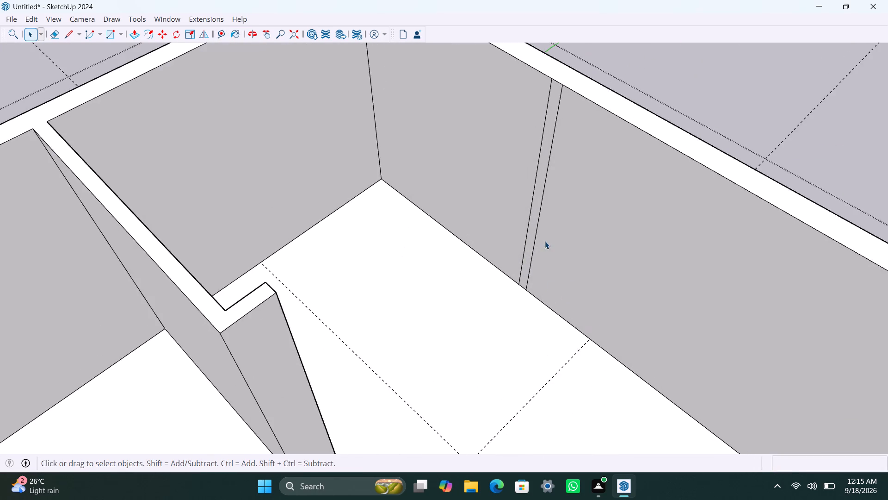
{"action": "scroll", "coordinate": [545, 241], "scroll_direction": "up", "scroll_amount": 2}
{"action": "left_click", "coordinate": [536, 225]}
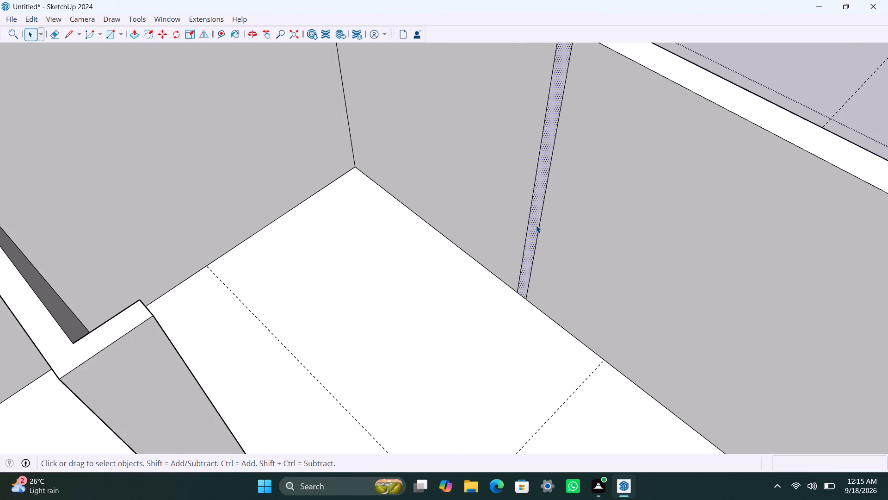
{"action": "key", "text": "p"}
{"action": "left_click_drag", "start_coordinate": [536, 225], "coordinate": [387, 446]}
{"action": "key", "text": "space"}
Copy the short top edge at the rear partition's free end 3' down its end face.
{"action": "left_click", "coordinate": [315, 198]}
{"action": "key", "text": "m"}
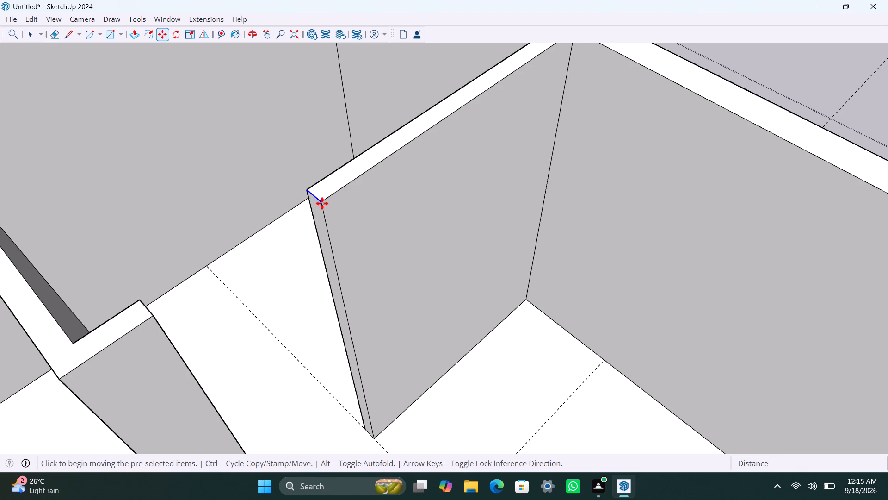
{"action": "left_click_drag", "start_coordinate": [323, 203], "coordinate": [329, 226]}
{"action": "type", "text": "3'"}
{"action": "key", "text": "Return"}
{"action": "key", "text": "space"}
Push/pull the upper 3' of the end face across the opening to meet the short return as a header.
{"action": "left_click", "coordinate": [326, 251]}
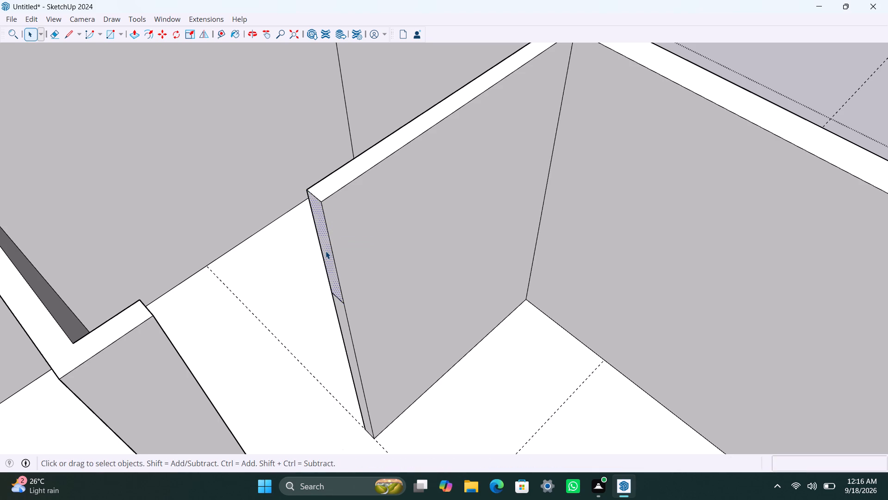
{"action": "key", "text": "p"}
{"action": "left_click_drag", "start_coordinate": [326, 251], "coordinate": [166, 350]}
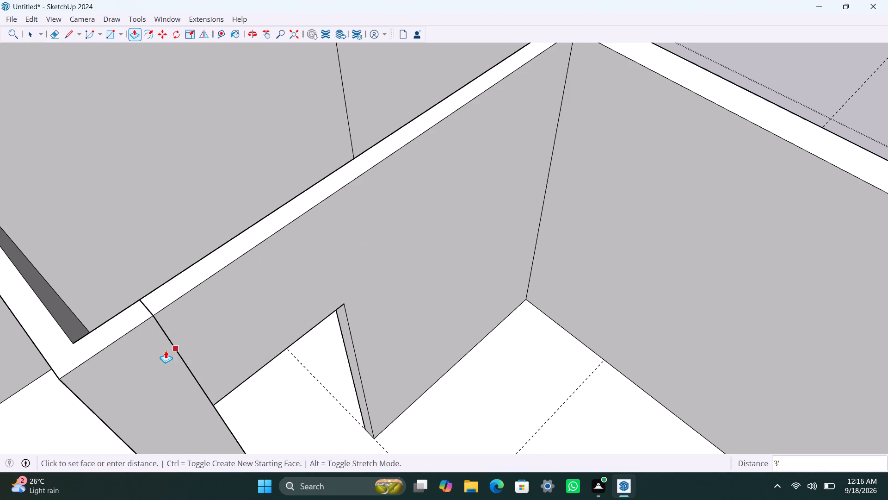
{"action": "left_click_drag", "start_coordinate": [166, 350], "coordinate": [172, 351]}
Save the model as "25' x45' HP" in the sketch up folder inside the internship folder.
{"action": "scroll", "coordinate": [139, 291], "scroll_direction": "down", "scroll_amount": 5}
{"action": "key", "text": "ctrl+s"}
{"action": "scroll", "coordinate": [298, 294], "scroll_direction": "down", "scroll_amount": 7}
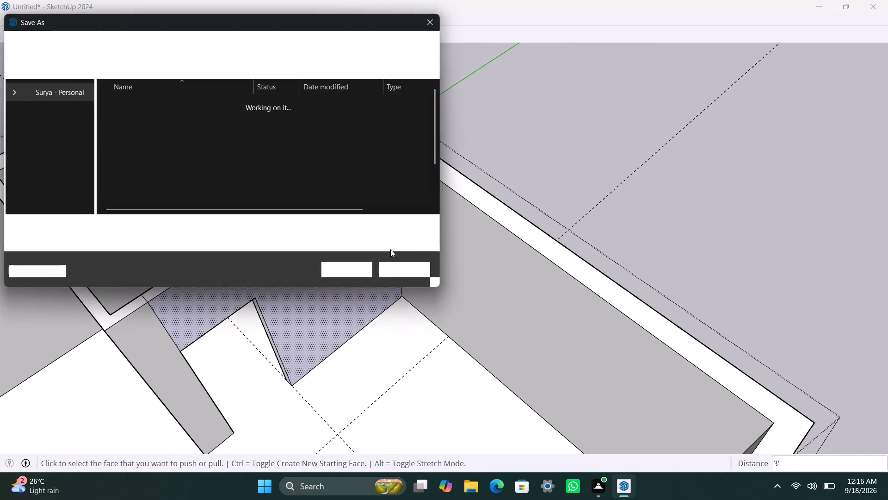
{"action": "scroll", "coordinate": [390, 249], "scroll_direction": "down", "scroll_amount": 2}
{"action": "type", "text": "25'"}
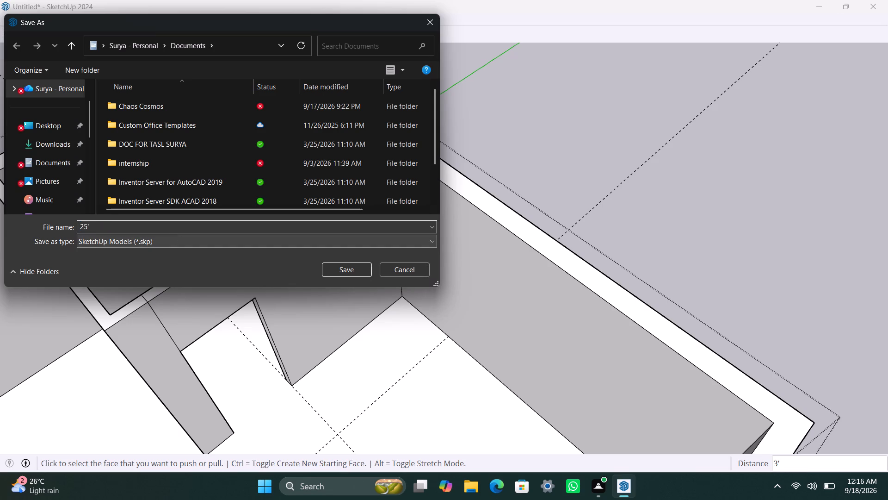
{"action": "key", "text": "space"}
{"action": "type", "text": "x"}
{"action": "type", "text": "45'"}
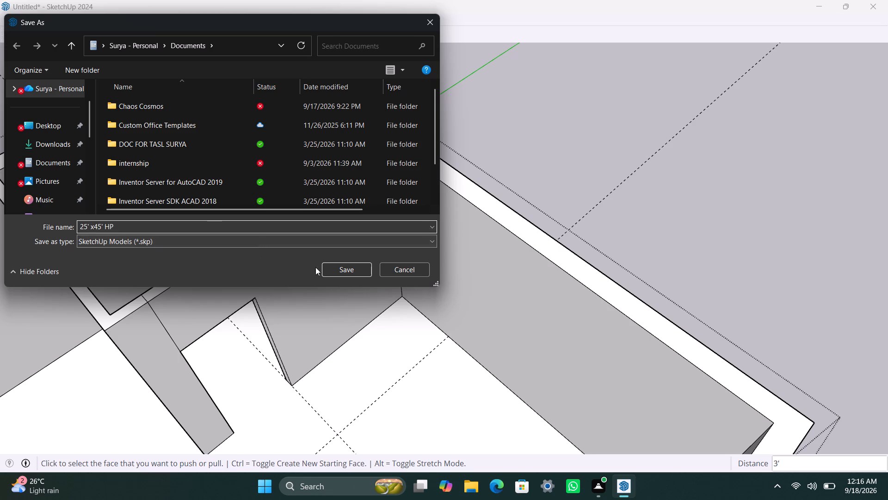
{"action": "double_click", "coordinate": [173, 158]}
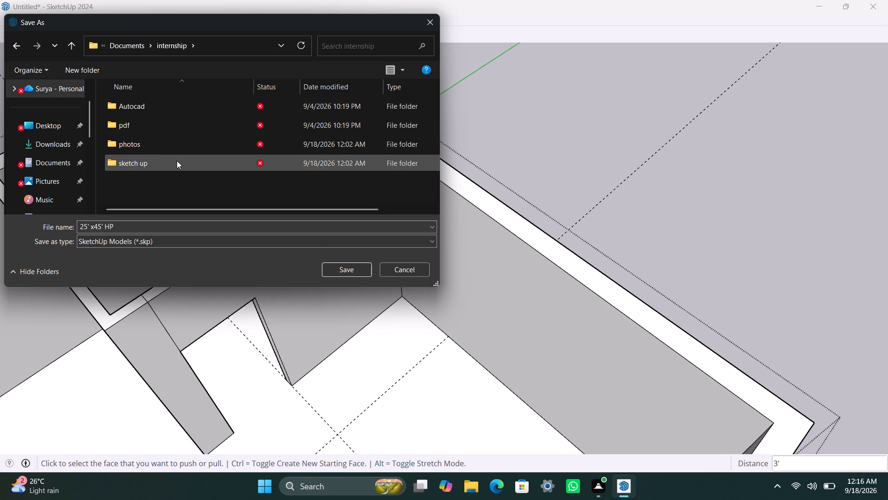
{"action": "double_click", "coordinate": [177, 161]}
{"action": "left_click", "coordinate": [353, 270]}
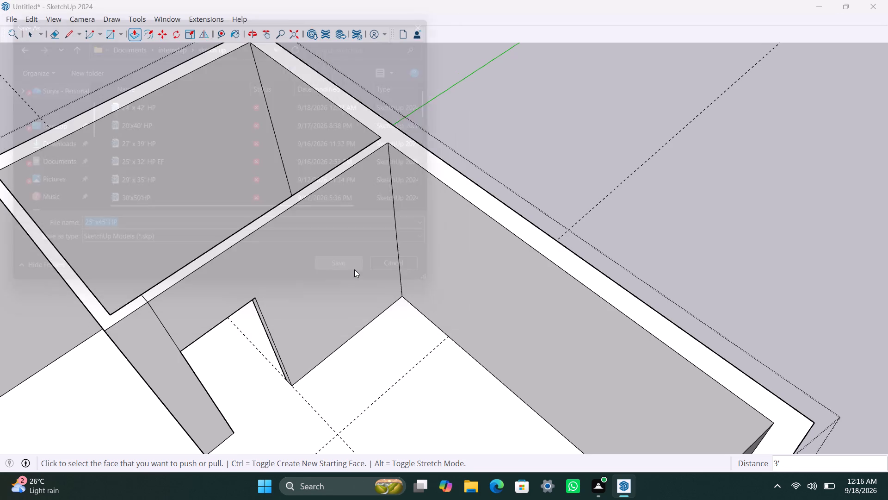
{"action": "key", "text": "ctrl+s"}
Examine the enclosed rear room, its door opening and the adjoining rear space from above.
{"action": "scroll", "coordinate": [359, 298], "scroll_direction": "down", "scroll_amount": 4}
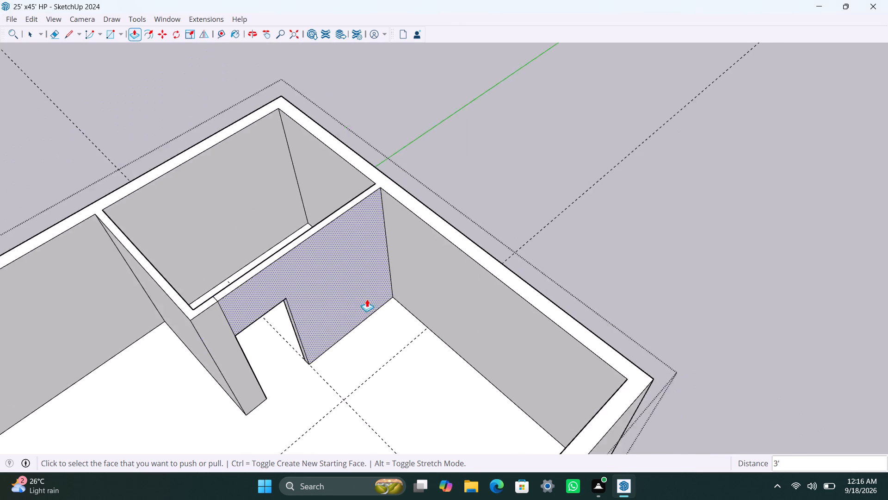
{"action": "scroll", "coordinate": [367, 299], "scroll_direction": "down", "scroll_amount": 4}
{"action": "key", "text": "space"}
{"action": "left_click", "coordinate": [534, 292]}
{"action": "scroll", "coordinate": [377, 336], "scroll_direction": "down", "scroll_amount": 2}
{"action": "middle_click_drag", "start_coordinate": [364, 355], "coordinate": [438, 367]}
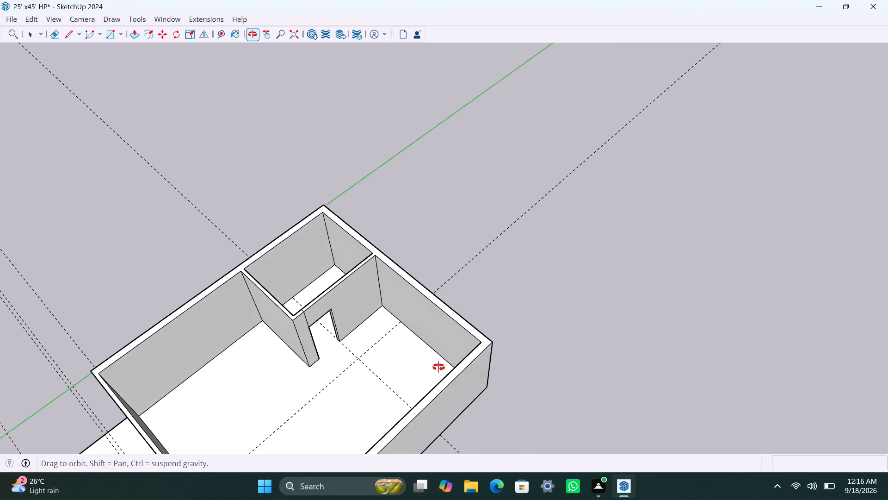
{"action": "middle_click_drag", "start_coordinate": [438, 367], "coordinate": [537, 364]}
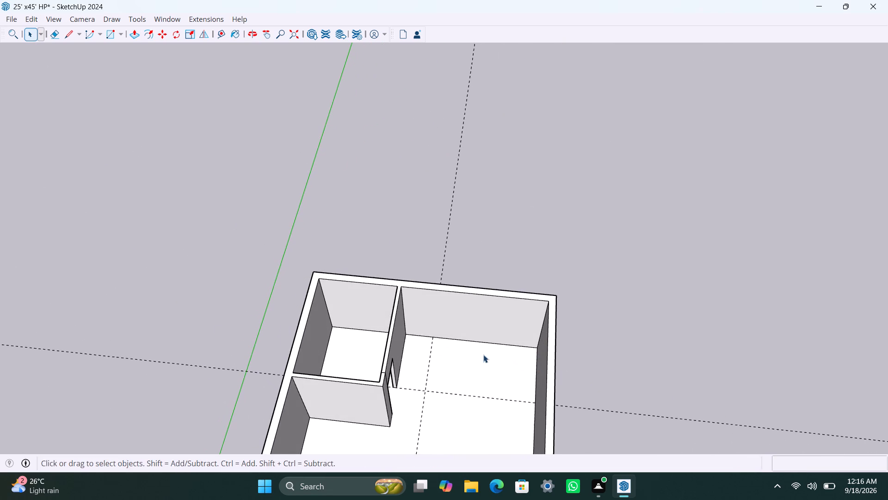
{"action": "scroll", "coordinate": [432, 342], "scroll_direction": "up", "scroll_amount": 4}
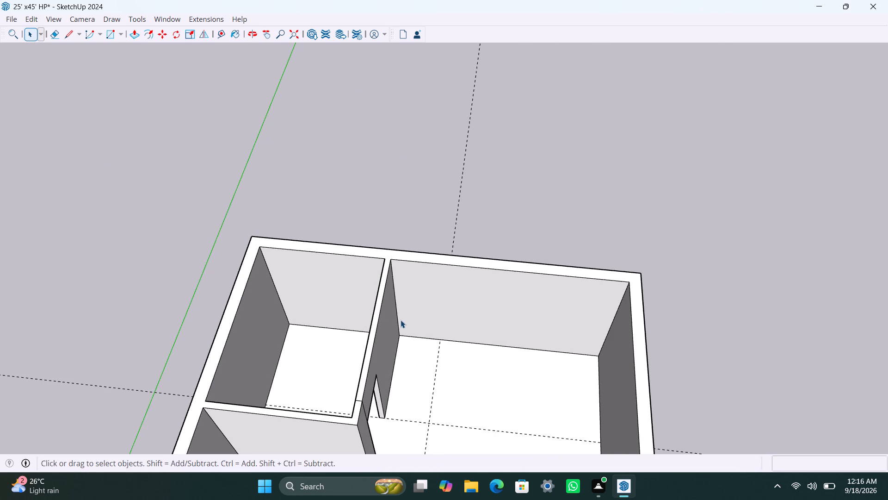
Copy the vertical edge where the partition meets the rear wall 3' along that wall, plus a second copy 4.5" further.
{"action": "left_click", "coordinate": [397, 311]}
{"action": "double_click", "coordinate": [397, 323]}
{"action": "left_click", "coordinate": [397, 322]}
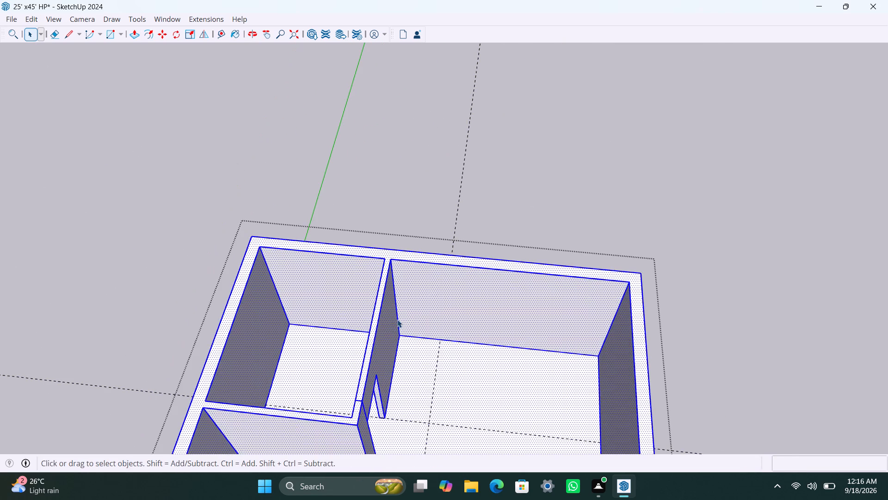
{"action": "scroll", "coordinate": [397, 319], "scroll_direction": "up", "scroll_amount": 3}
{"action": "left_click", "coordinate": [399, 318]}
{"action": "key", "text": "m"}
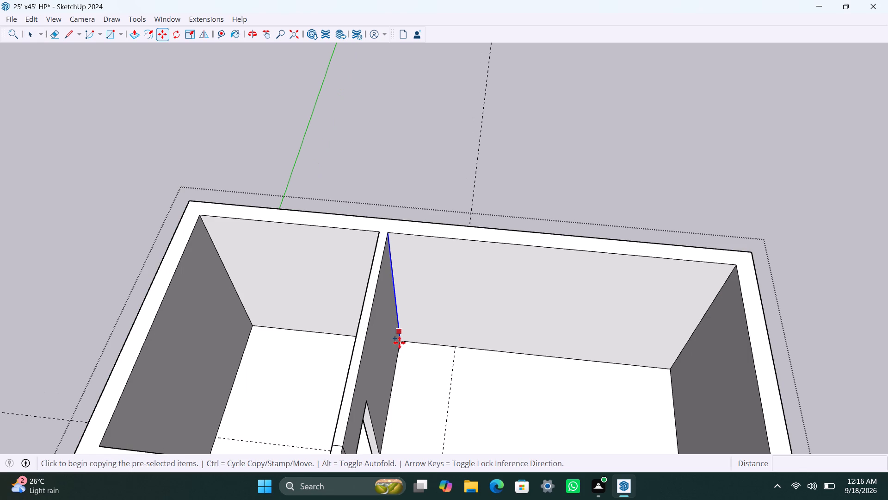
{"action": "left_click", "coordinate": [399, 343]}
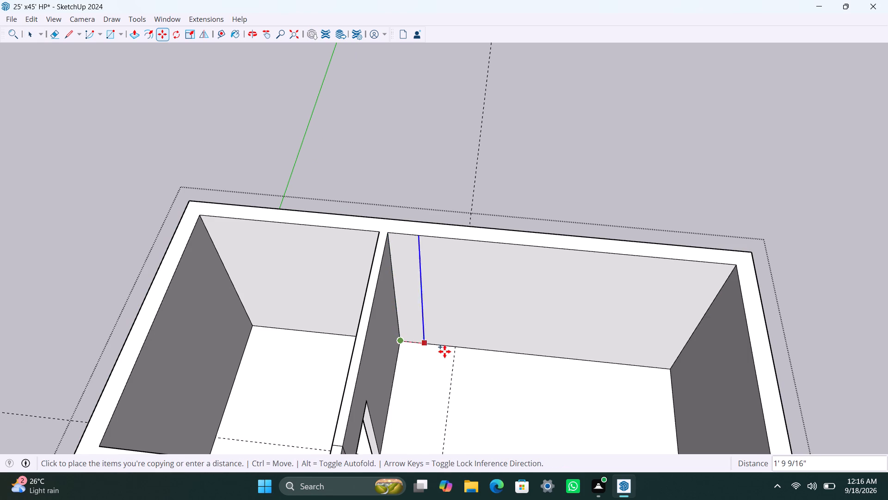
{"action": "type", "text": "3'"}
{"action": "key", "text": "Return"}
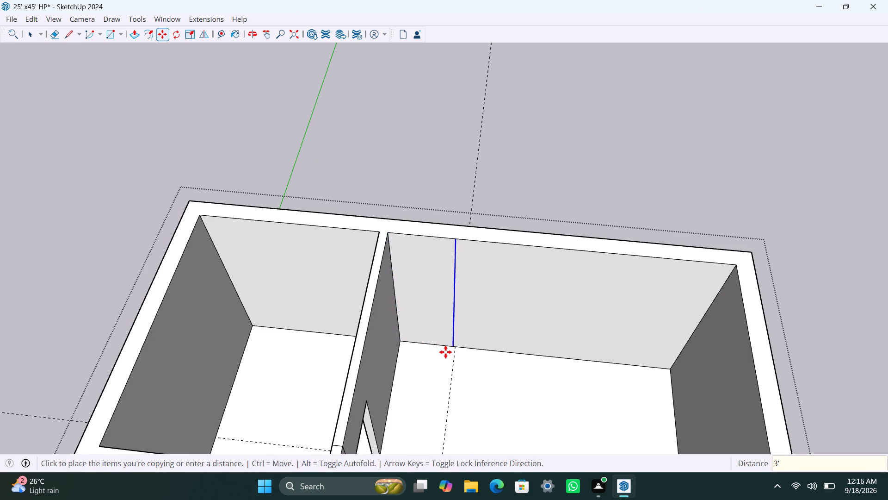
{"action": "left_click", "coordinate": [457, 350]}
{"action": "type", "text": "4.5\""}
{"action": "key", "text": "Return"}
{"action": "key", "text": "space"}
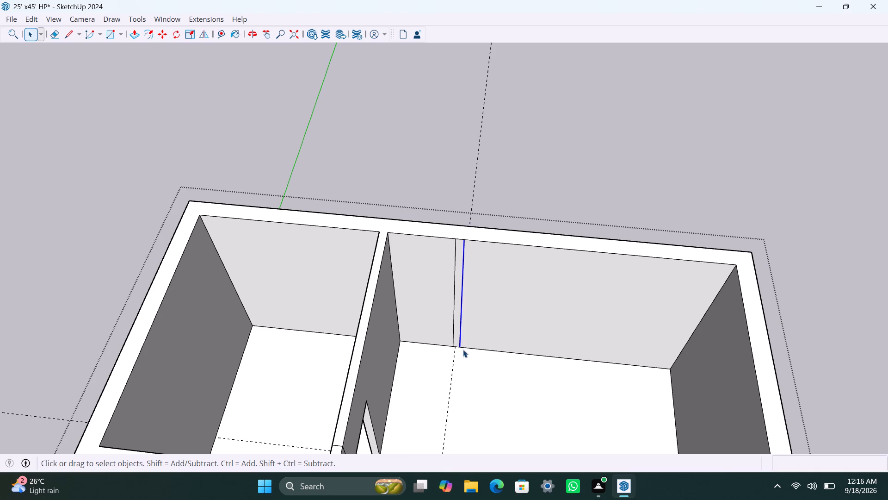
Push/pull the 4.5" strip on the rear wall 4' into the space as a short partition.
{"action": "scroll", "coordinate": [454, 337], "scroll_direction": "up", "scroll_amount": 4}
{"action": "left_click", "coordinate": [461, 334]}
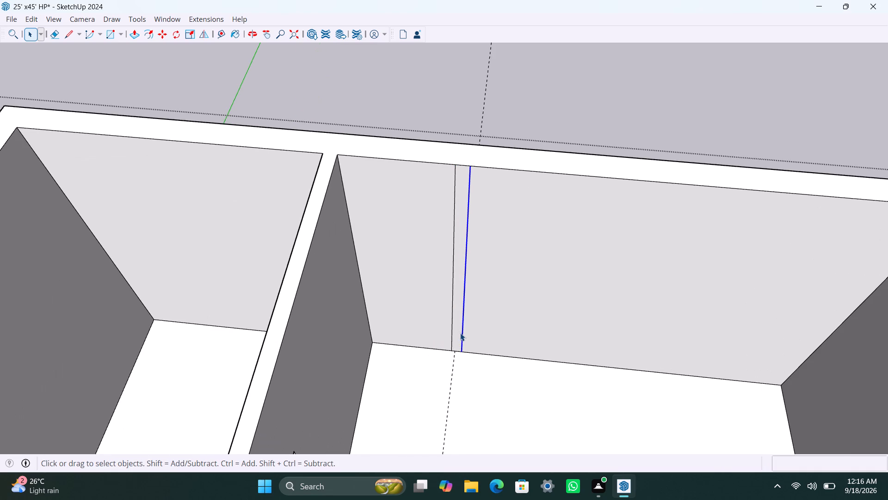
{"action": "left_click", "coordinate": [458, 326]}
{"action": "key", "text": "p"}
{"action": "left_click_drag", "start_coordinate": [458, 326], "coordinate": [458, 389]}
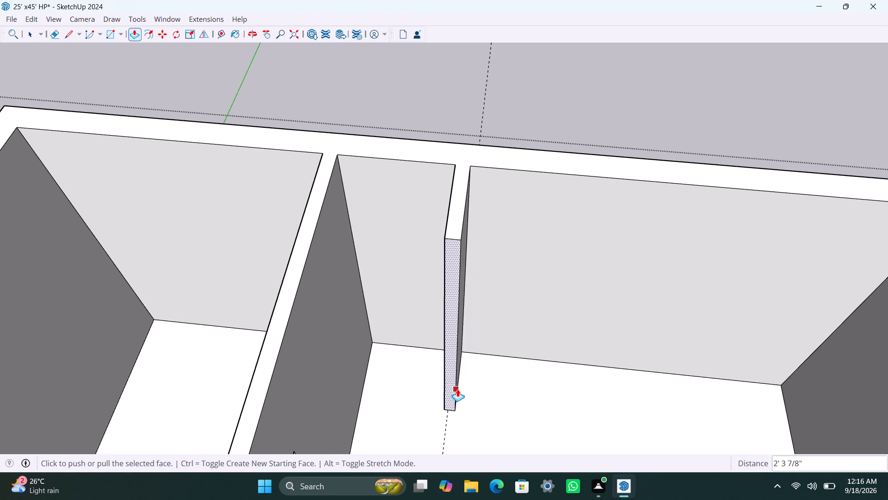
{"action": "type", "text": "4'"}
{"action": "key", "text": "Return"}
Extend the free end of the new short partition by a further 4.5".
{"action": "scroll", "coordinate": [452, 390], "scroll_direction": "down", "scroll_amount": 5}
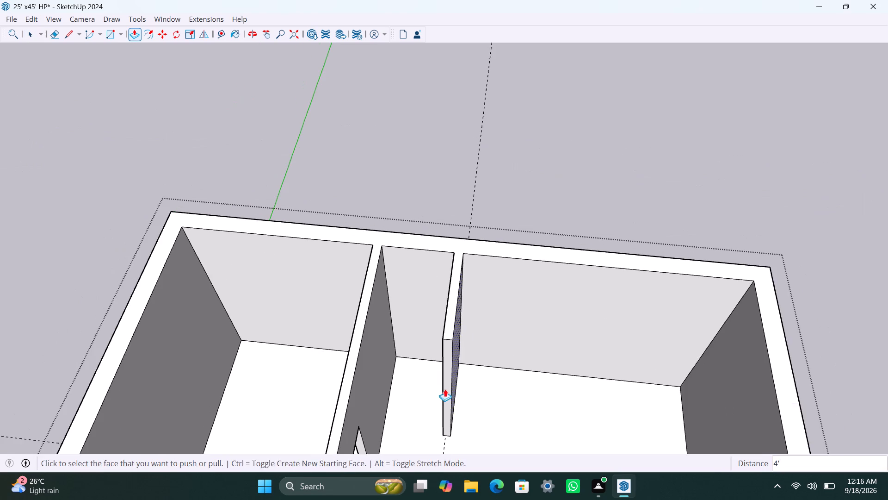
{"action": "middle_click_drag", "start_coordinate": [464, 343], "coordinate": [482, 301], "text": "shift"}
{"action": "scroll", "coordinate": [474, 331], "scroll_direction": "up", "scroll_amount": 2}
{"action": "left_click", "coordinate": [473, 331]}
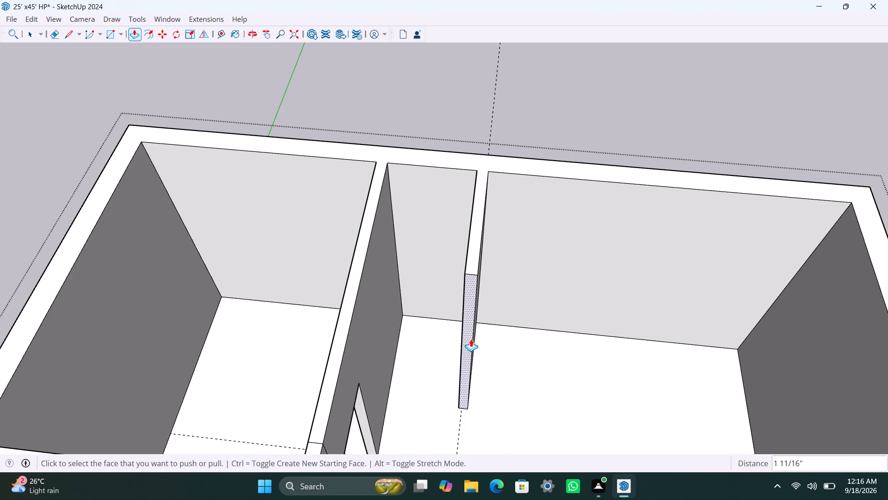
{"action": "type", "text": "4.5\""}
{"action": "key", "text": "Return"}
{"action": "key", "text": "space"}
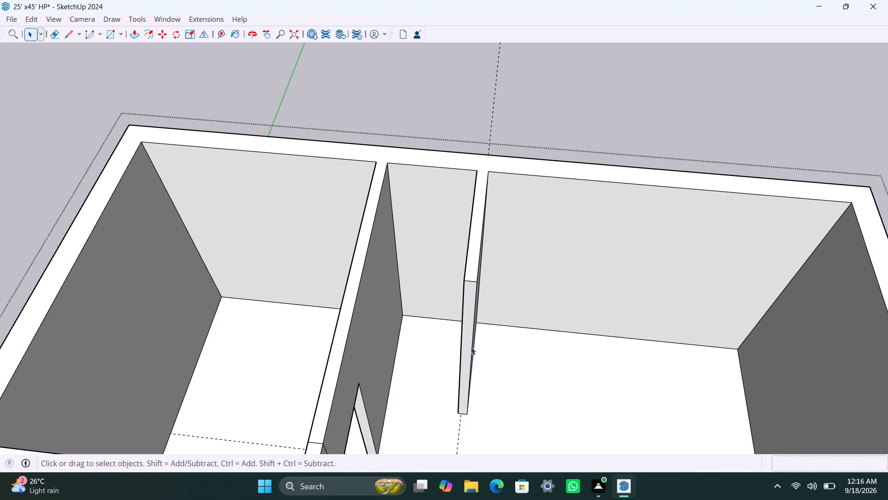
Copy the short partition's vertical end edge 4.5" back along its face toward the rear wall.
{"action": "scroll", "coordinate": [427, 324], "scroll_direction": "down", "scroll_amount": 2}
{"action": "middle_click_drag", "start_coordinate": [448, 357], "coordinate": [647, 371]}
{"action": "scroll", "coordinate": [522, 294], "scroll_direction": "up", "scroll_amount": 2}
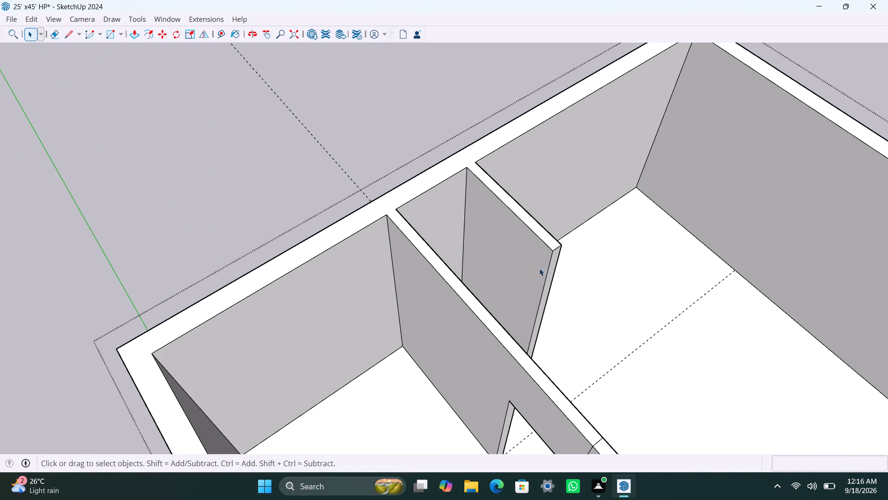
{"action": "scroll", "coordinate": [545, 263], "scroll_direction": "up", "scroll_amount": 3}
{"action": "left_click", "coordinate": [551, 256]}
{"action": "key", "text": "m"}
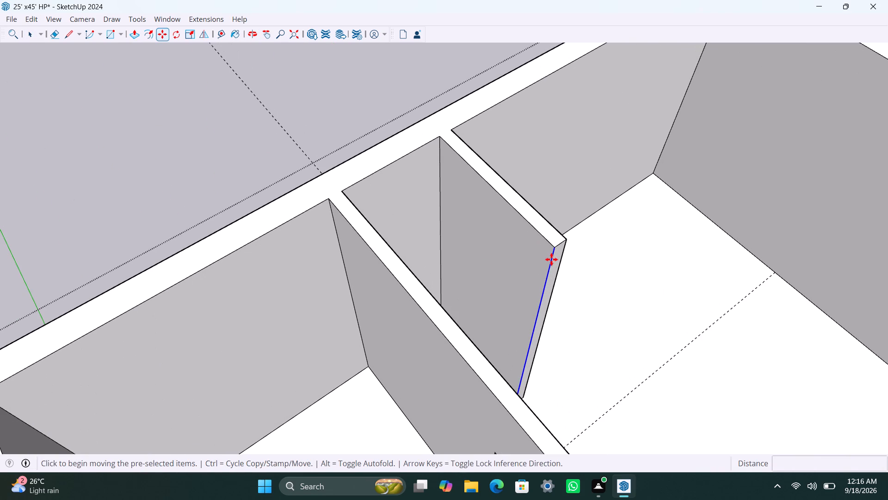
{"action": "left_click", "coordinate": [554, 250]}
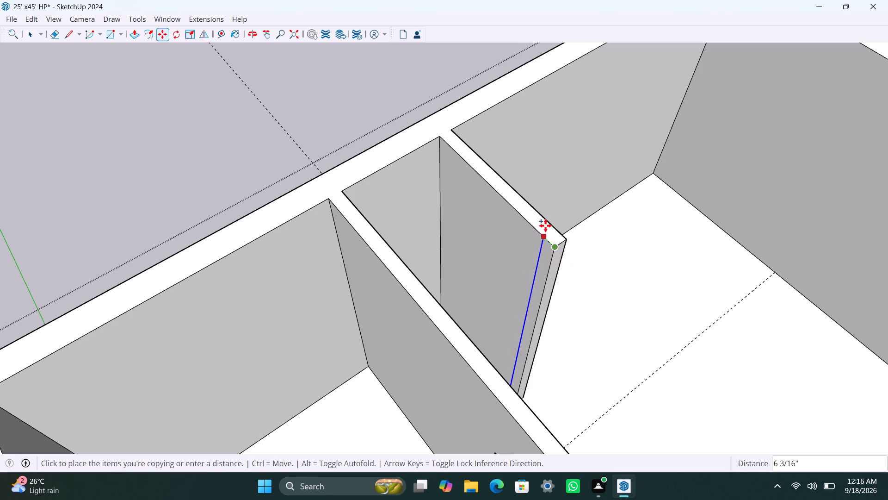
{"action": "type", "text": "4.5"}
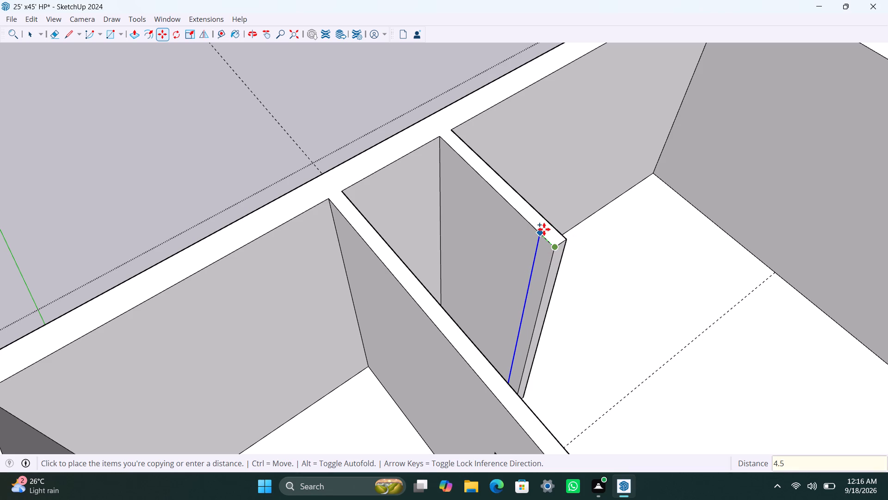
{"action": "key", "text": "shift+quotedbl"}
{"action": "key", "text": "Return"}
{"action": "key", "text": "space"}
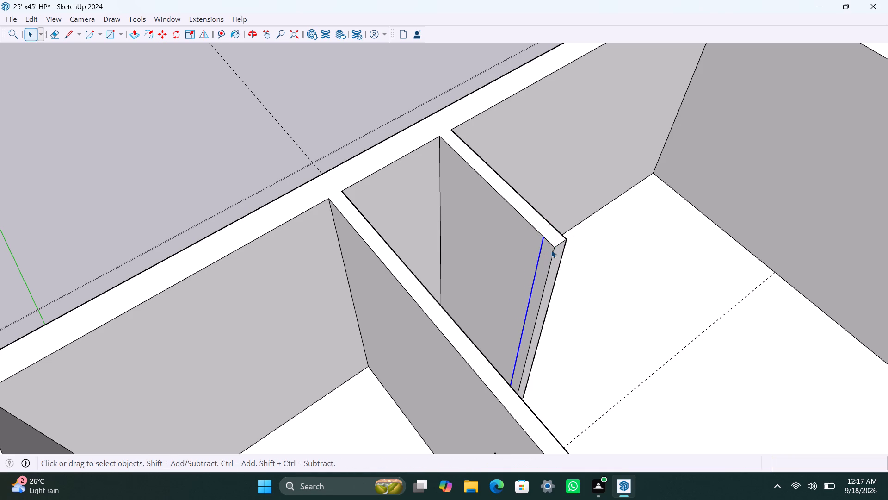
Copy the 4.5" top edge at the short partition's free end 3' down its inner face.
{"action": "left_click", "coordinate": [550, 241]}
{"action": "type", "text": ",M"}
{"action": "left_click_drag", "start_coordinate": [549, 246], "coordinate": [549, 256]}
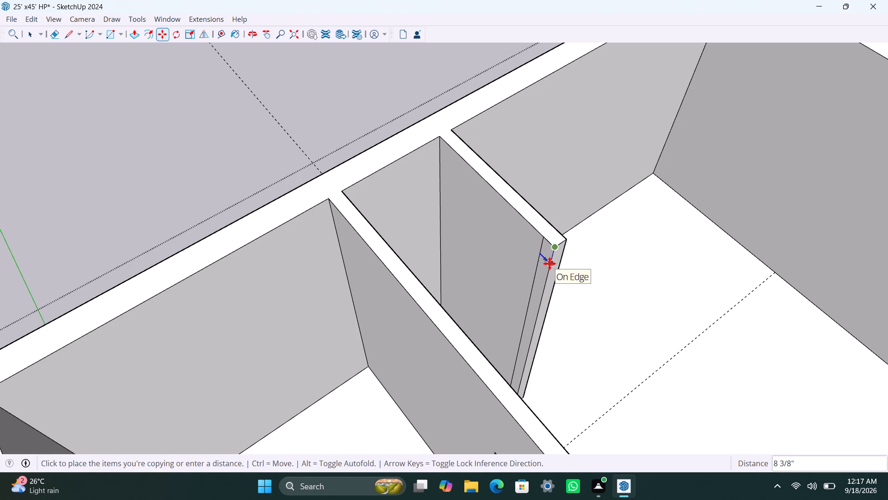
{"action": "type", "text": "3'"}
{"action": "key", "text": "Return"}
{"action": "key", "text": "space"}
Push/pull the upper 3' of that 4.5" strip across to the neighbouring partition as a door header.
{"action": "left_click", "coordinate": [538, 282]}
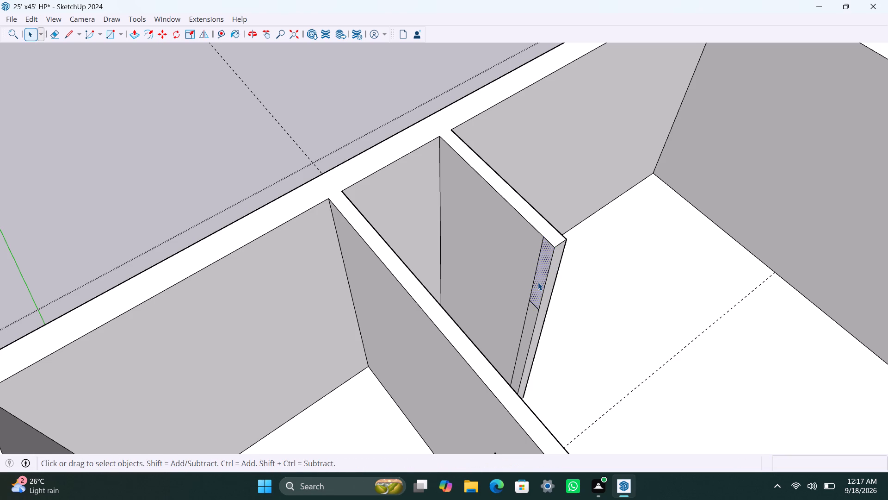
{"action": "key", "text": "p"}
{"action": "left_click_drag", "start_coordinate": [538, 282], "coordinate": [435, 353]}
{"action": "key", "text": "space"}
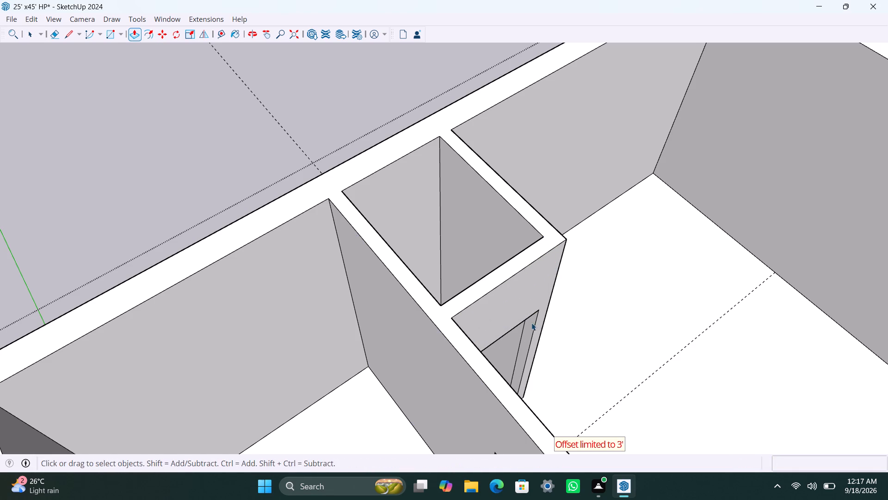
Copy the large rear space's outer corner edge 12' along the side wall, plus a second copy 4.5" further.
{"action": "scroll", "coordinate": [532, 325], "scroll_direction": "down", "scroll_amount": 2}
{"action": "middle_click_drag", "start_coordinate": [515, 352], "coordinate": [291, 276]}
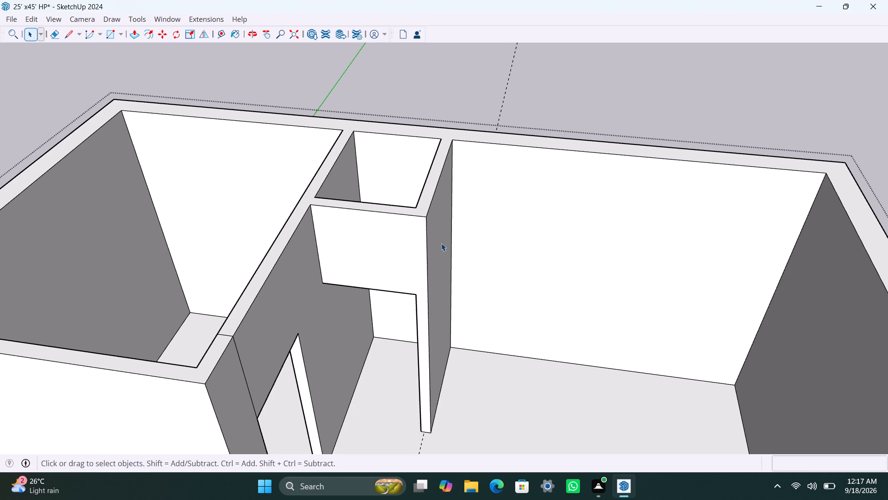
{"action": "scroll", "coordinate": [458, 273], "scroll_direction": "down", "scroll_amount": 3}
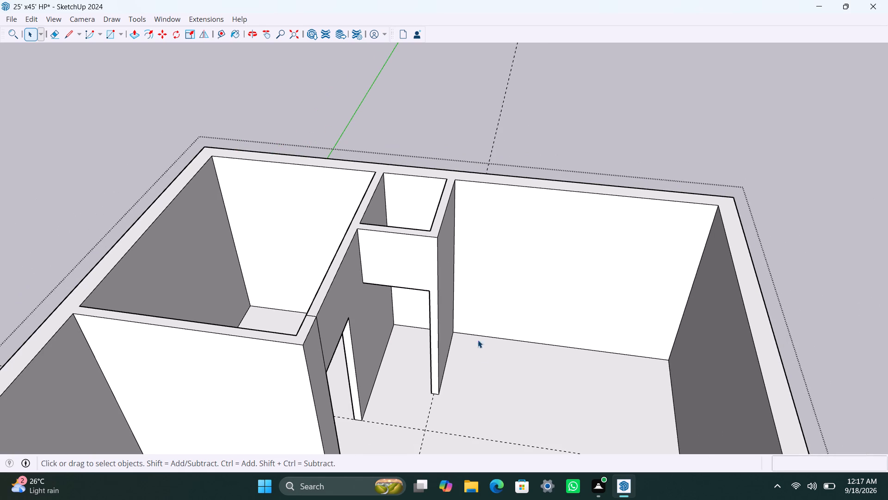
{"action": "middle_click_drag", "start_coordinate": [540, 376], "coordinate": [570, 384]}
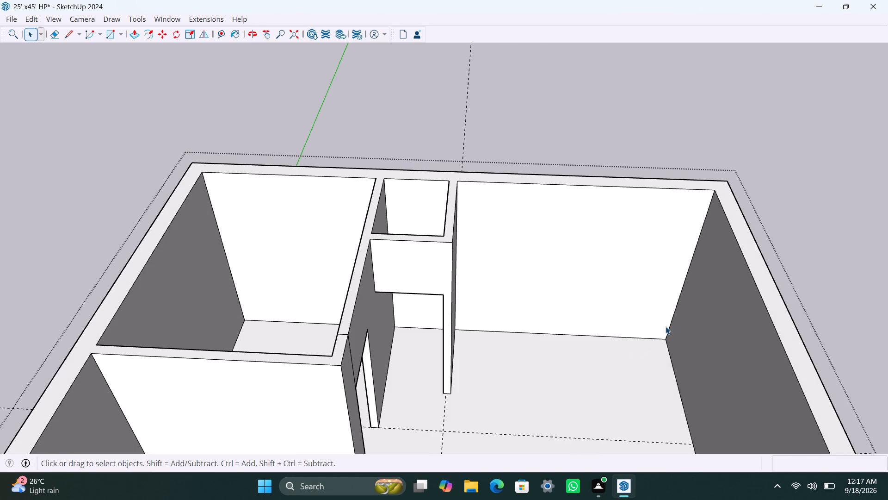
{"action": "left_click", "coordinate": [670, 322]}
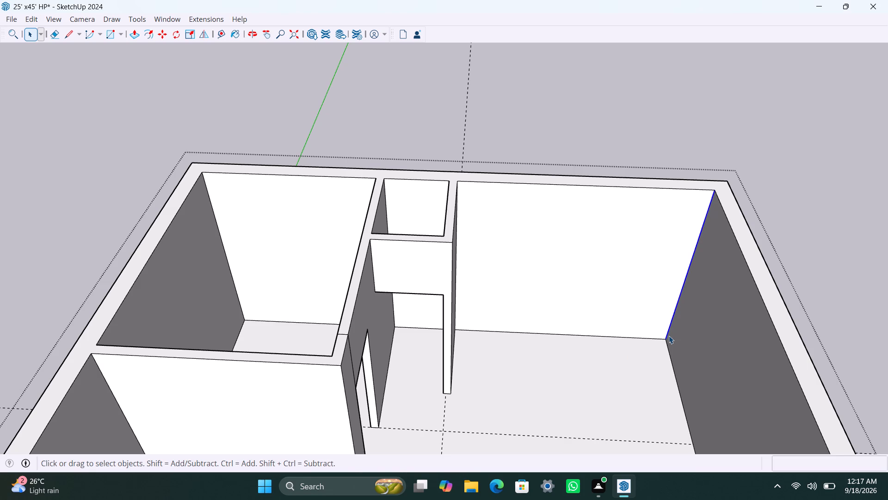
{"action": "key", "text": "m"}
{"action": "left_click", "coordinate": [668, 337]}
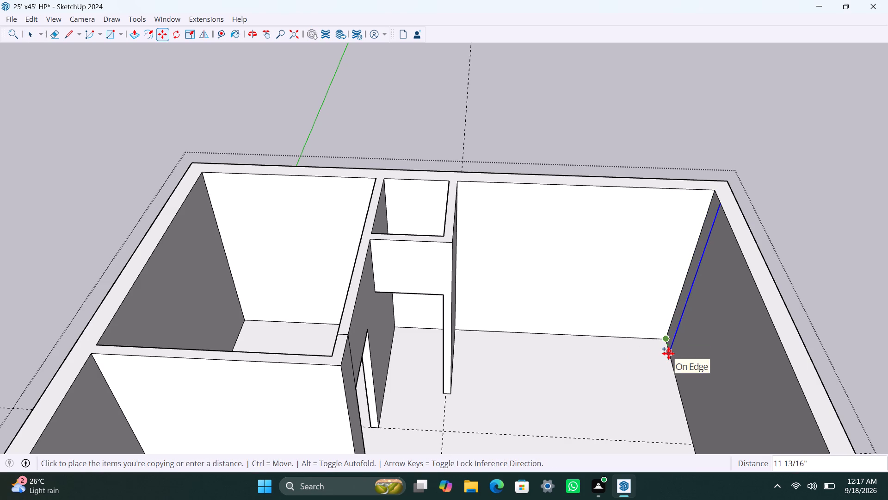
{"action": "type", "text": "12'"}
{"action": "key", "text": "Return"}
{"action": "scroll", "coordinate": [668, 353], "scroll_direction": "down", "scroll_amount": 7}
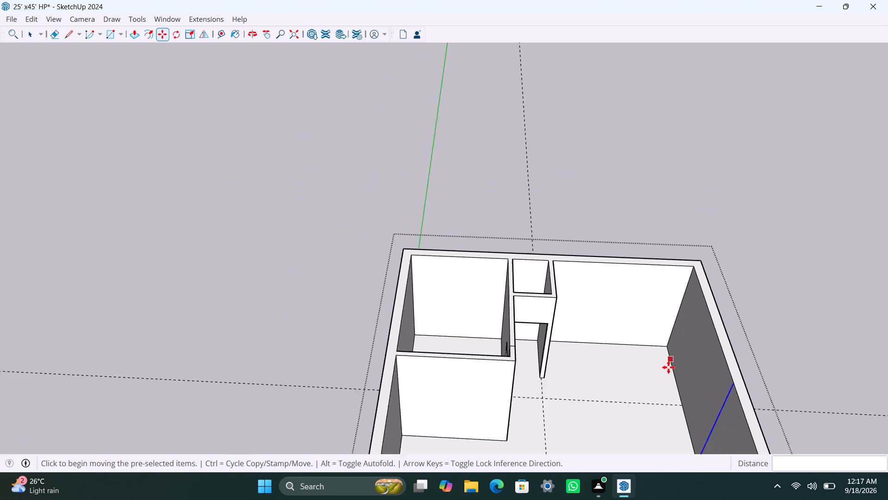
{"action": "middle_click_drag", "start_coordinate": [667, 369], "coordinate": [688, 262]}
{"action": "left_click", "coordinate": [722, 330]}
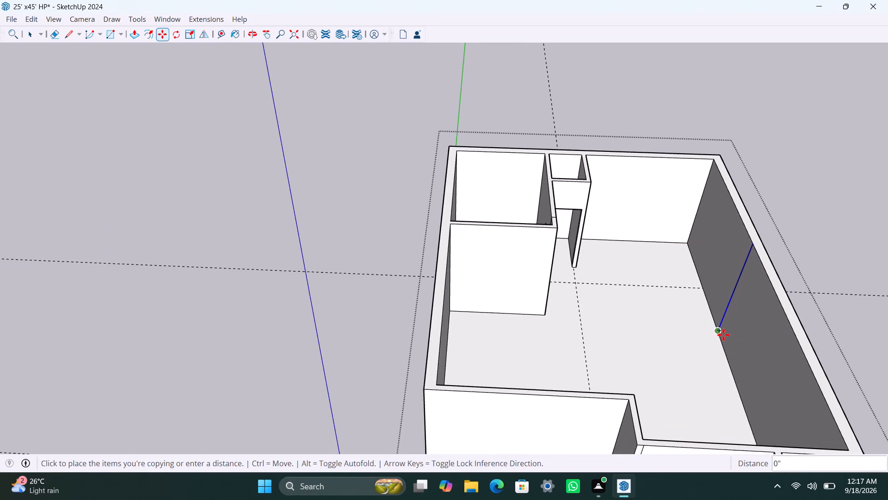
{"action": "type", "text": "4.5\""}
{"action": "key", "text": "Return"}
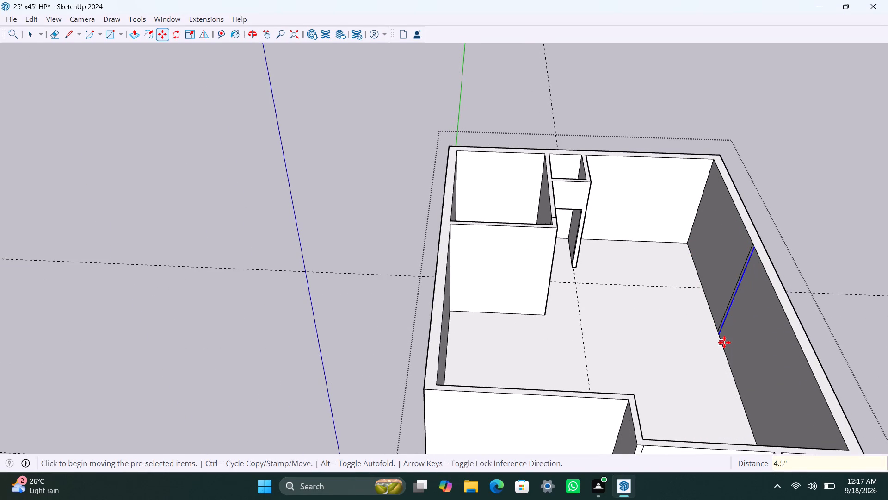
{"action": "key", "text": "space"}
Push/pull the 4.5" strip on the side wall 11' into the space as a cross partition.
{"action": "scroll", "coordinate": [722, 339], "scroll_direction": "up", "scroll_amount": 15}
{"action": "left_click", "coordinate": [718, 320]}
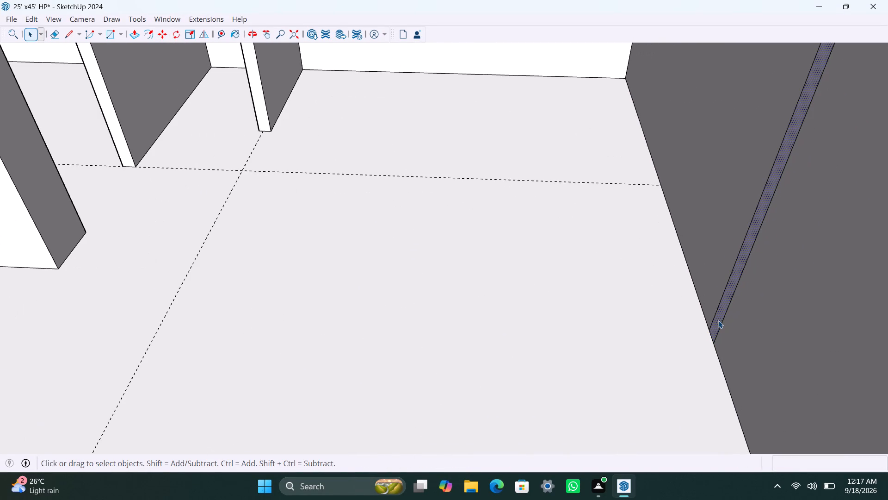
{"action": "key", "text": "p"}
{"action": "left_click_drag", "start_coordinate": [718, 320], "coordinate": [562, 353]}
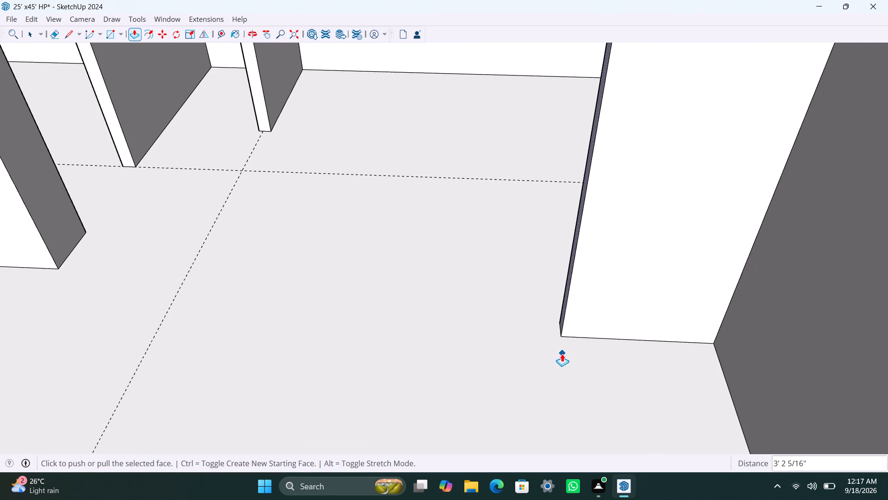
{"action": "type", "text": "11'"}
{"action": "key", "text": "Return"}
{"action": "scroll", "coordinate": [499, 381], "scroll_direction": "down", "scroll_amount": 3}
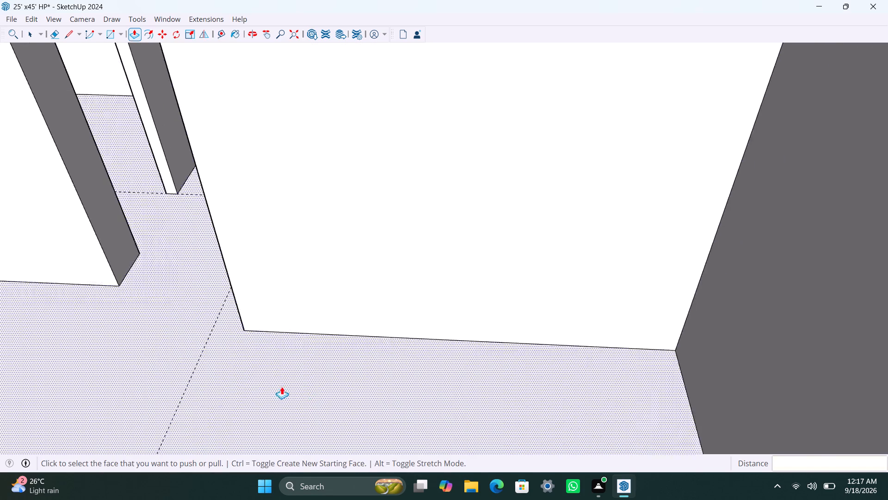
Extend the free end of the 11' cross partition by a further 4.5".
{"action": "scroll", "coordinate": [282, 387], "scroll_direction": "down", "scroll_amount": 6}
{"action": "middle_click_drag", "start_coordinate": [243, 355], "coordinate": [526, 348]}
{"action": "scroll", "coordinate": [539, 337], "scroll_direction": "up", "scroll_amount": 2}
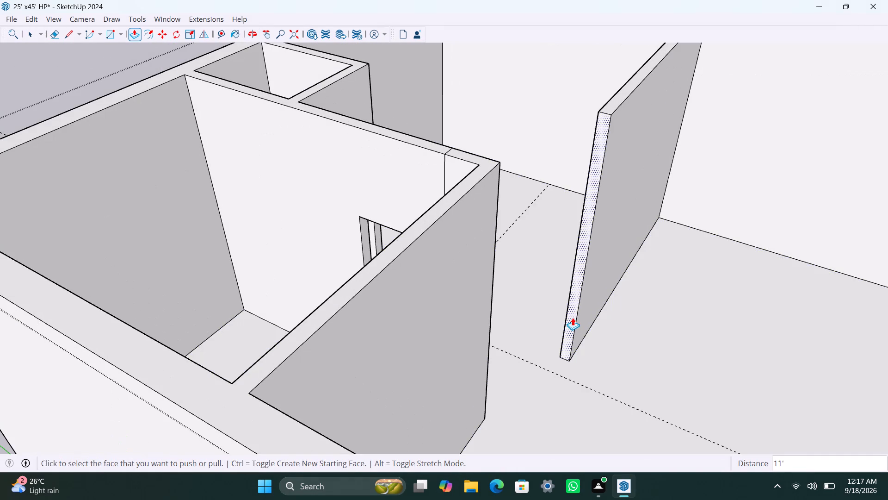
{"action": "left_click", "coordinate": [573, 316]}
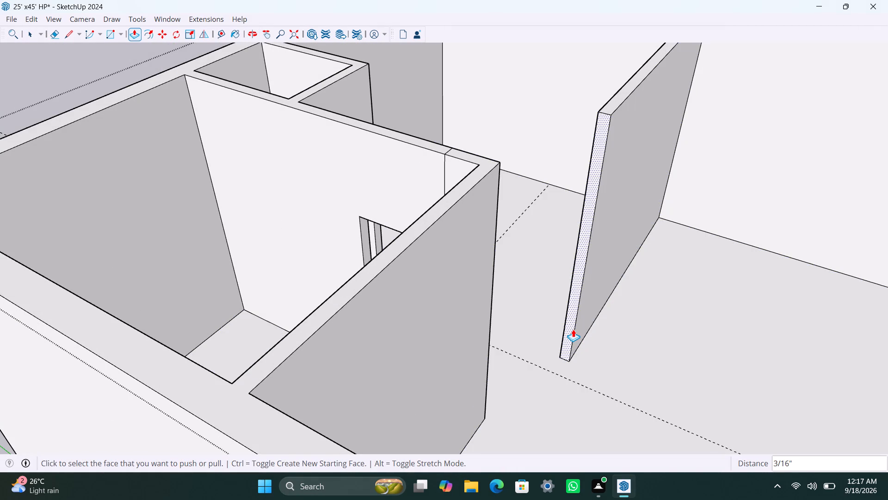
{"action": "key", "text": "ctrl+z"}
{"action": "left_click", "coordinate": [567, 338]}
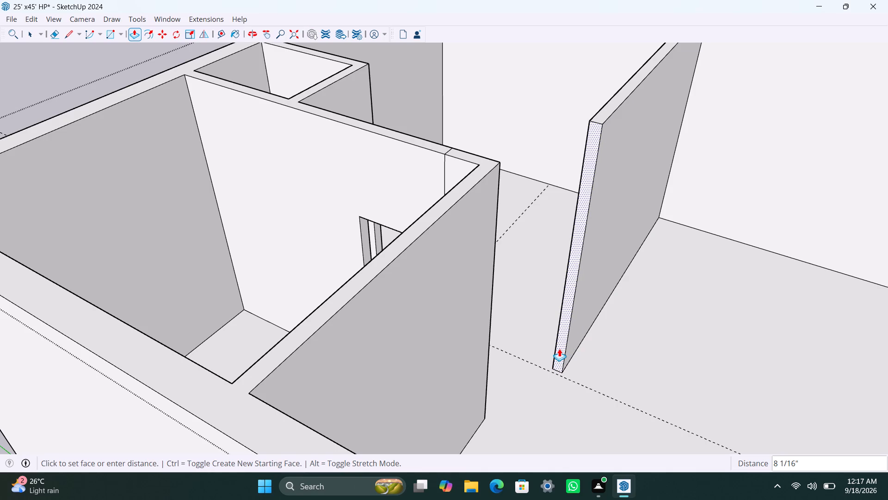
{"action": "type", "text": "4.5\""}
{"action": "key", "text": "Return"}
{"action": "key", "text": "space"}
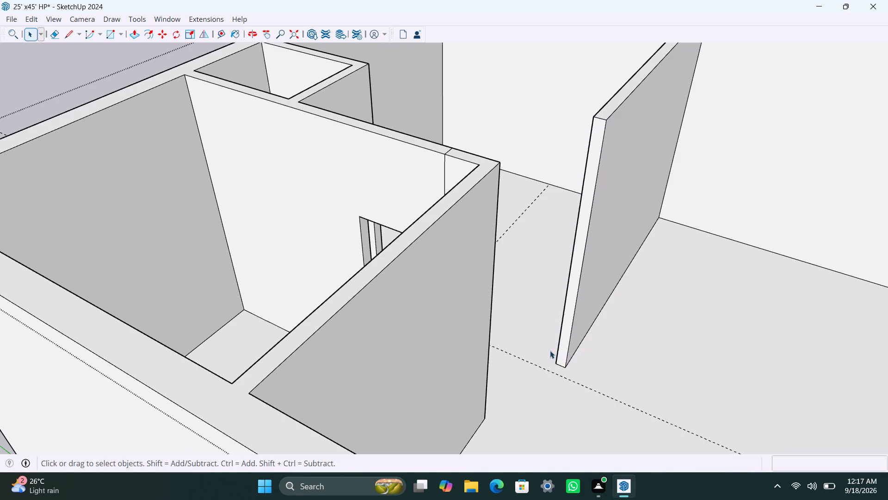
Push/pull the free end of the 11' cross partition a further 7", level with the face of the neighbouring bathroom partition.
{"action": "scroll", "coordinate": [548, 350], "scroll_direction": "down", "scroll_amount": 3}
{"action": "middle_click_drag", "start_coordinate": [527, 310], "coordinate": [822, 340]}
{"action": "scroll", "coordinate": [549, 141], "scroll_direction": "up", "scroll_amount": 2}
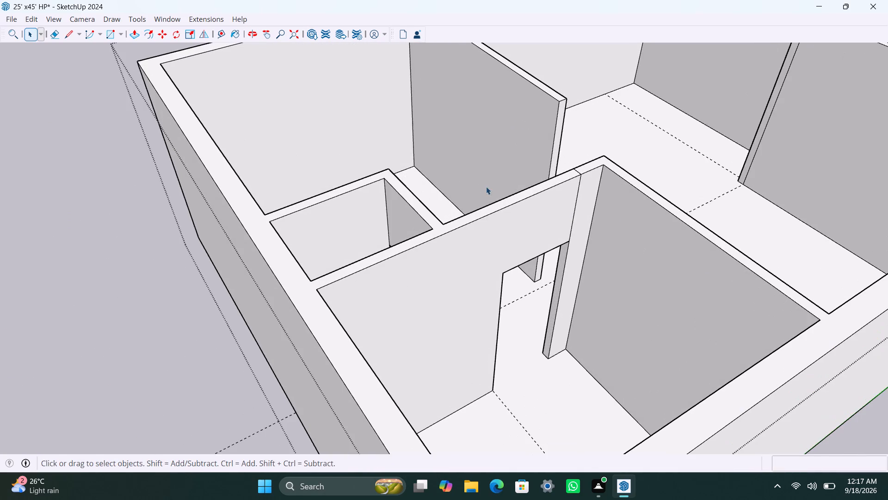
{"action": "middle_click_drag", "start_coordinate": [485, 189], "coordinate": [703, 203]}
{"action": "scroll", "coordinate": [524, 166], "scroll_direction": "up", "scroll_amount": 1}
{"action": "scroll", "coordinate": [481, 190], "scroll_direction": "up", "scroll_amount": 3}
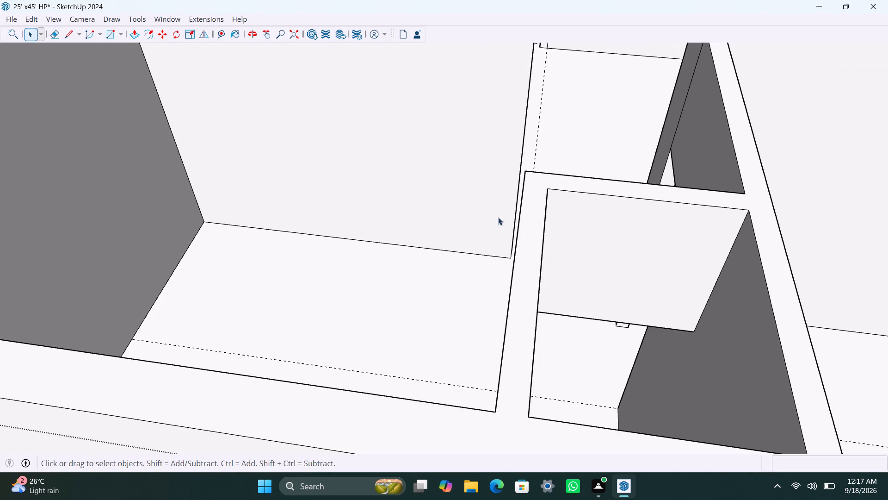
{"action": "middle_click_drag", "start_coordinate": [577, 240], "coordinate": [0, 184]}
{"action": "scroll", "coordinate": [270, 279], "scroll_direction": "down", "scroll_amount": 3}
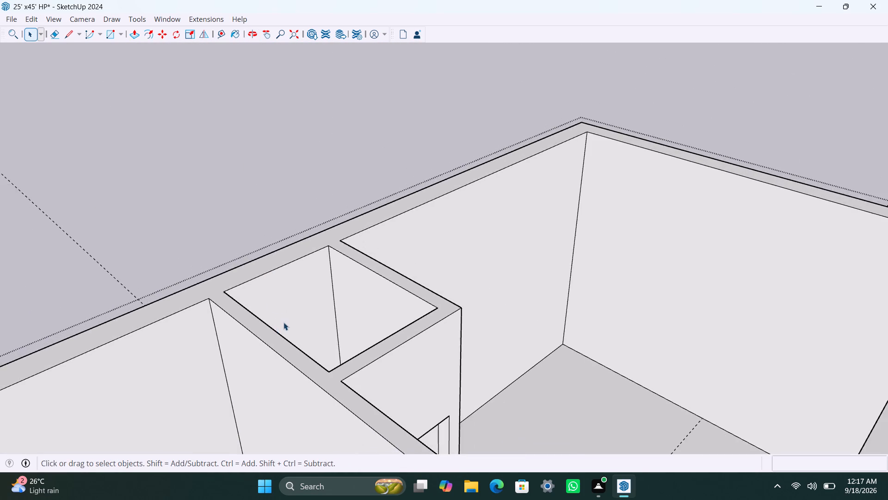
{"action": "scroll", "coordinate": [284, 322], "scroll_direction": "down", "scroll_amount": 3}
{"action": "middle_click_drag", "start_coordinate": [379, 356], "coordinate": [253, 333]}
{"action": "middle_click_drag", "start_coordinate": [295, 344], "coordinate": [486, 213], "text": "shift"}
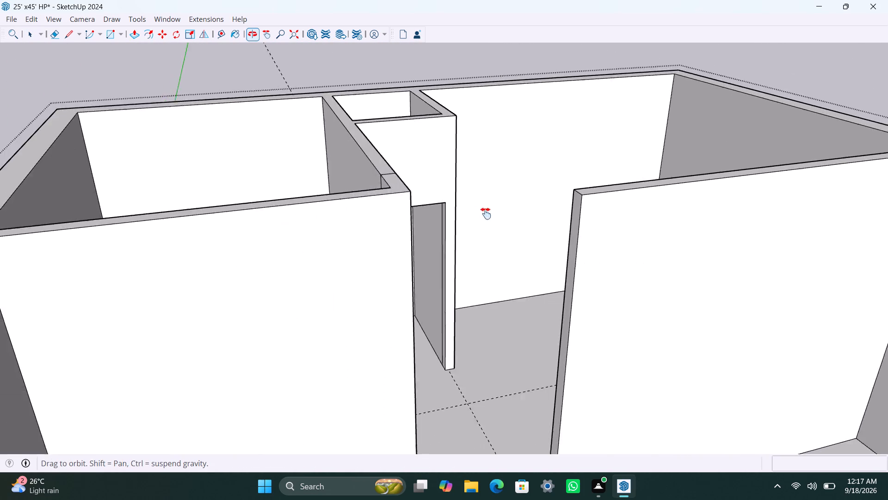
{"action": "middle_click_drag", "start_coordinate": [486, 213], "coordinate": [487, 209], "text": "shift"}
{"action": "scroll", "coordinate": [593, 368], "scroll_direction": "up", "scroll_amount": 2}
{"action": "left_click", "coordinate": [618, 337]}
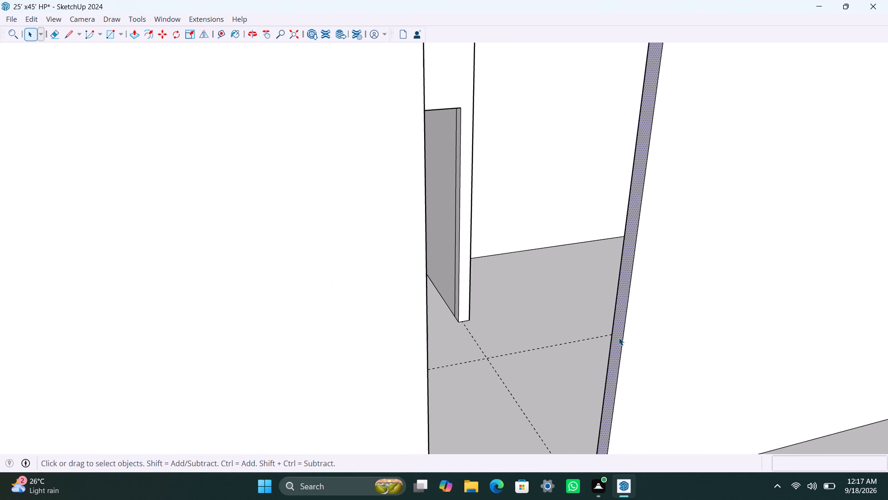
{"action": "key", "text": "p"}
{"action": "left_click_drag", "start_coordinate": [619, 337], "coordinate": [462, 274]}
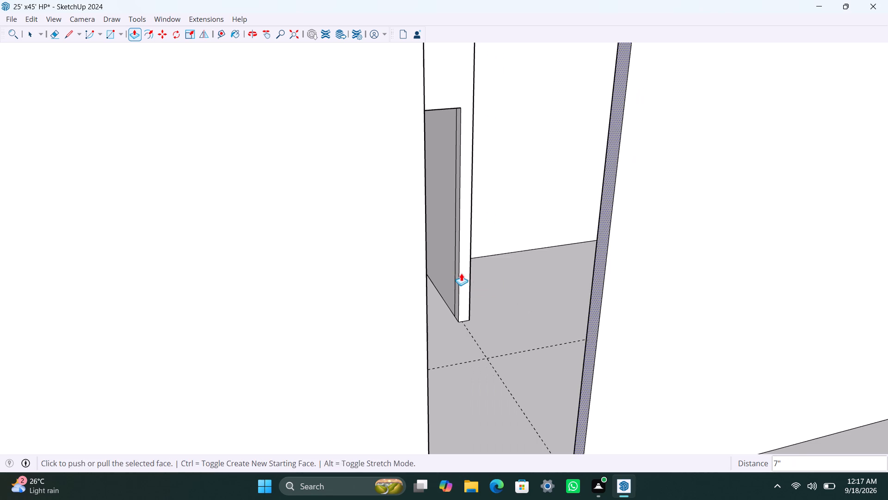
{"action": "key", "text": "space"}
Draw a vertical line from the bathroom door opening's upper corner to the wall top, splitting the header face from the stub wall.
{"action": "left_click", "coordinate": [468, 251]}
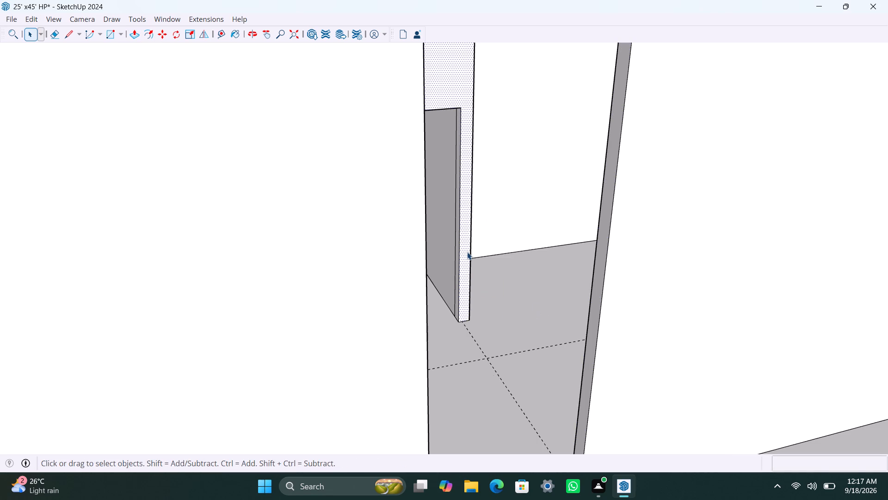
{"action": "scroll", "coordinate": [453, 118], "scroll_direction": "down", "scroll_amount": 4}
{"action": "middle_click_drag", "start_coordinate": [457, 113], "coordinate": [435, 106]}
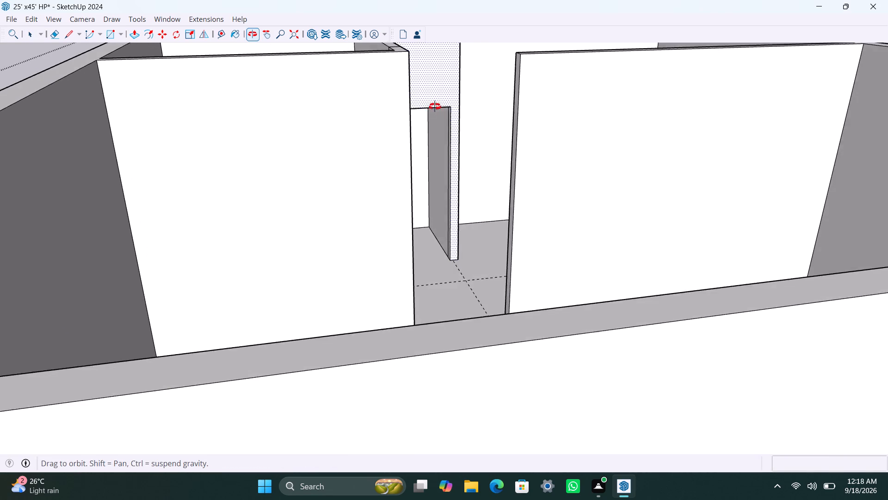
{"action": "middle_click_drag", "start_coordinate": [435, 106], "coordinate": [433, 110]}
{"action": "key", "text": "l"}
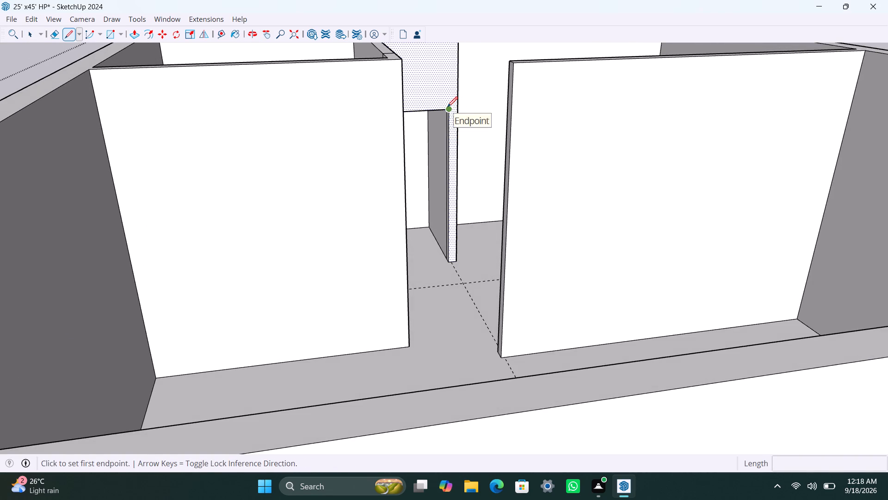
{"action": "left_click", "coordinate": [447, 107]}
{"action": "scroll", "coordinate": [447, 74], "scroll_direction": "down", "scroll_amount": 3}
{"action": "middle_click_drag", "start_coordinate": [449, 60], "coordinate": [449, 69], "text": "shift"}
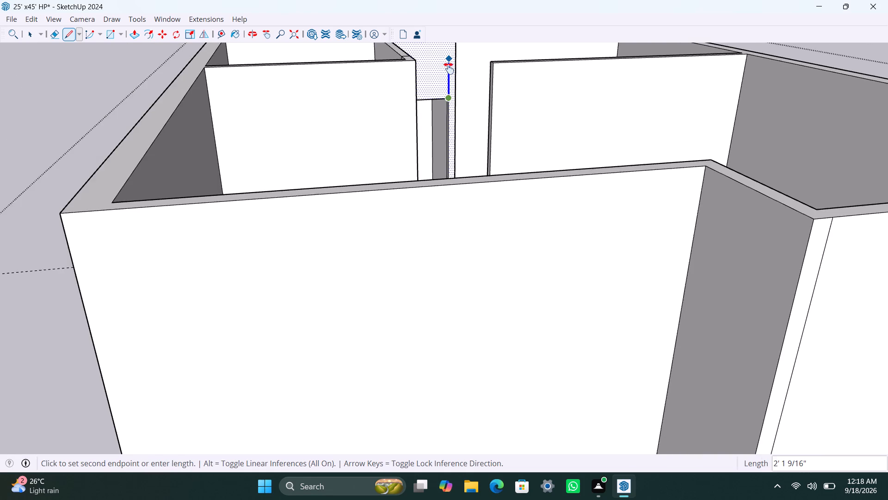
{"action": "middle_click_drag", "start_coordinate": [449, 69], "coordinate": [449, 127], "text": "shift"}
{"action": "left_click", "coordinate": [451, 106]}
{"action": "key", "text": "space"}
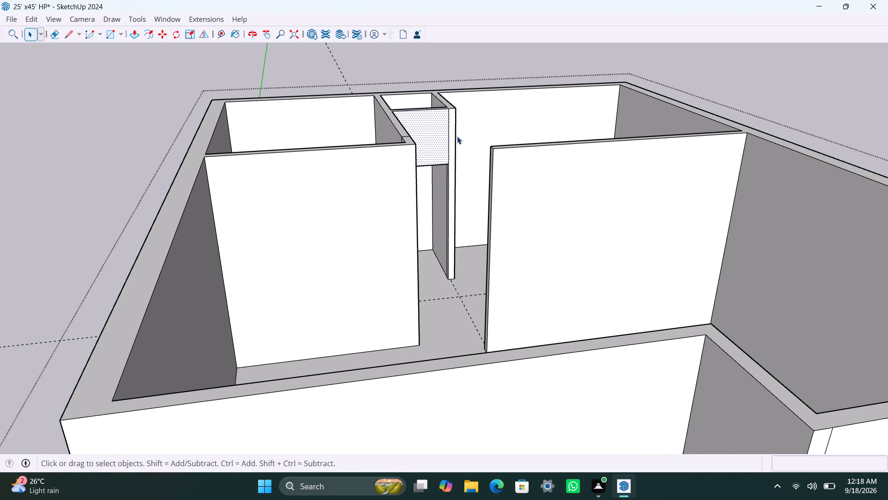
{"action": "left_click", "coordinate": [452, 143]}
Copy the inner vertical edge at the cross partition's free end 4.5" back along its rear face.
{"action": "scroll", "coordinate": [448, 209], "scroll_direction": "down", "scroll_amount": 3}
{"action": "middle_click_drag", "start_coordinate": [429, 300], "coordinate": [650, 405]}
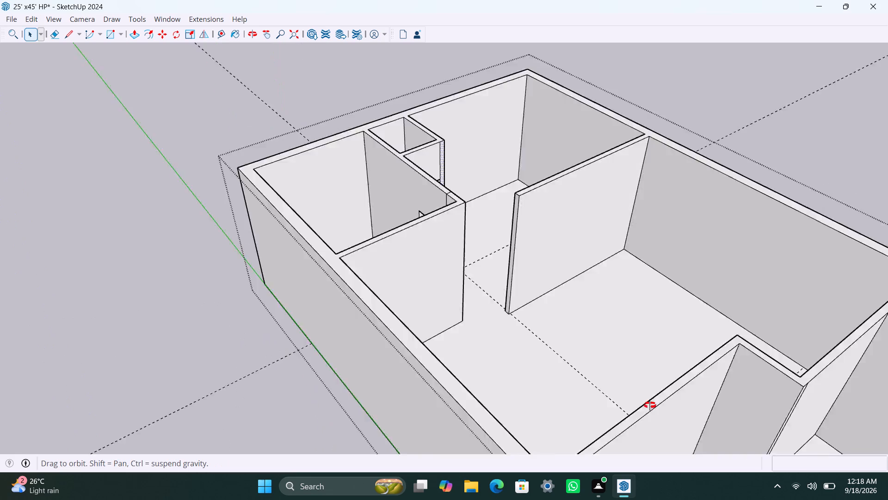
{"action": "middle_click_drag", "start_coordinate": [650, 405], "coordinate": [865, 468]}
{"action": "scroll", "coordinate": [530, 204], "scroll_direction": "up", "scroll_amount": 3}
{"action": "middle_click_drag", "start_coordinate": [443, 188], "coordinate": [592, 275]}
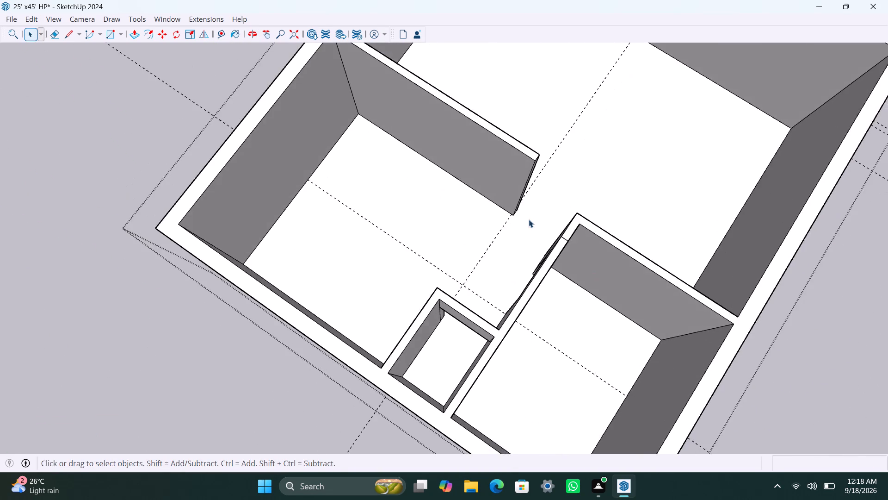
{"action": "scroll", "coordinate": [517, 214], "scroll_direction": "up", "scroll_amount": 5}
{"action": "middle_click_drag", "start_coordinate": [483, 245], "coordinate": [513, 223]}
{"action": "scroll", "coordinate": [510, 220], "scroll_direction": "up", "scroll_amount": 2}
{"action": "left_click", "coordinate": [507, 202]}
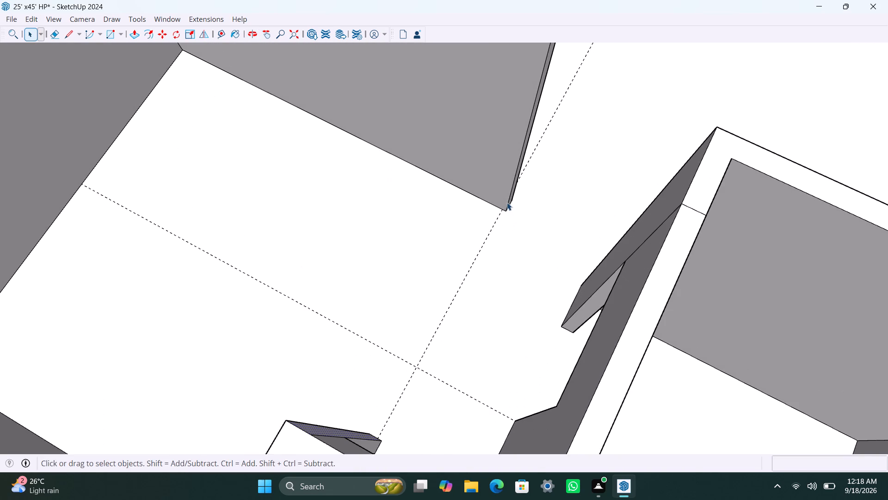
{"action": "key", "text": "m"}
{"action": "left_click", "coordinate": [505, 216]}
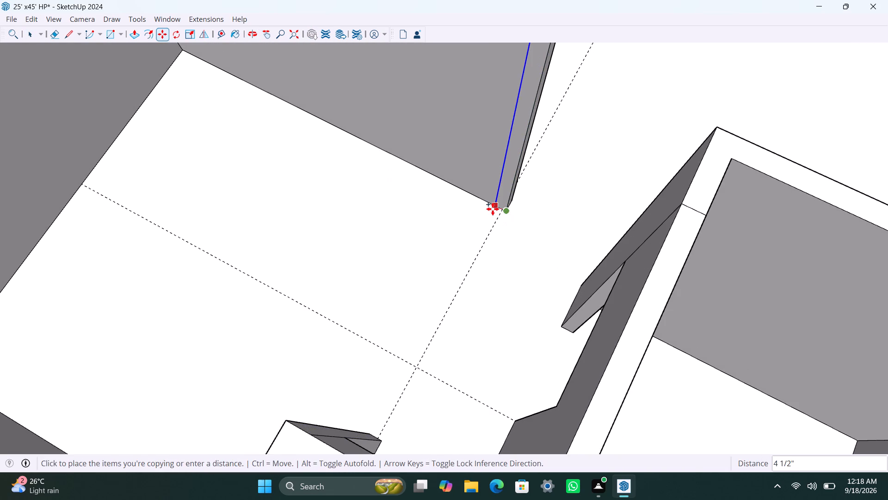
{"action": "type", "text": "4.5\""}
{"action": "key", "text": "Return"}
{"action": "key", "text": "space"}
Push/pull the 4.5" strip on the cross partition's rear face 1' towards the bathroom as a return wall.
{"action": "left_click", "coordinate": [505, 192]}
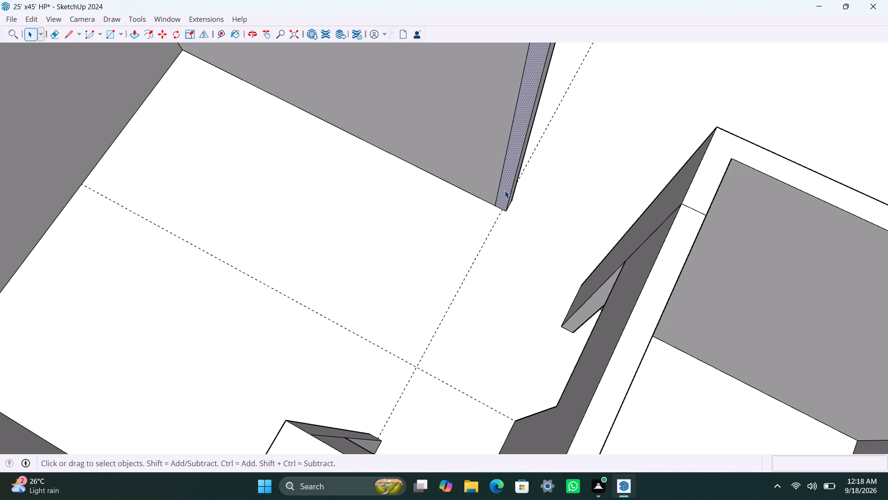
{"action": "key", "text": "p"}
{"action": "left_click_drag", "start_coordinate": [505, 190], "coordinate": [496, 210]}
{"action": "type", "text": "1'"}
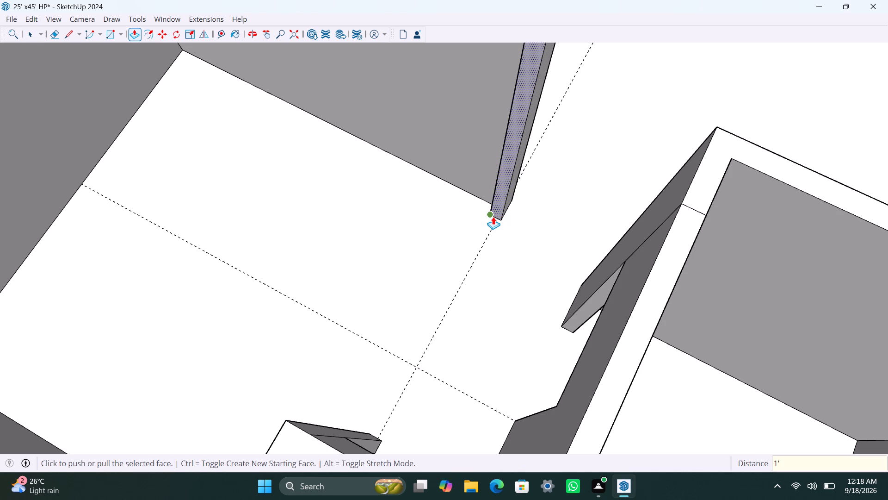
{"action": "key", "text": "Return"}
{"action": "key", "text": "space"}
Place a guide on the floor 3' from the end of the 1' return wall to mark the door opening.
{"action": "key", "text": "t"}
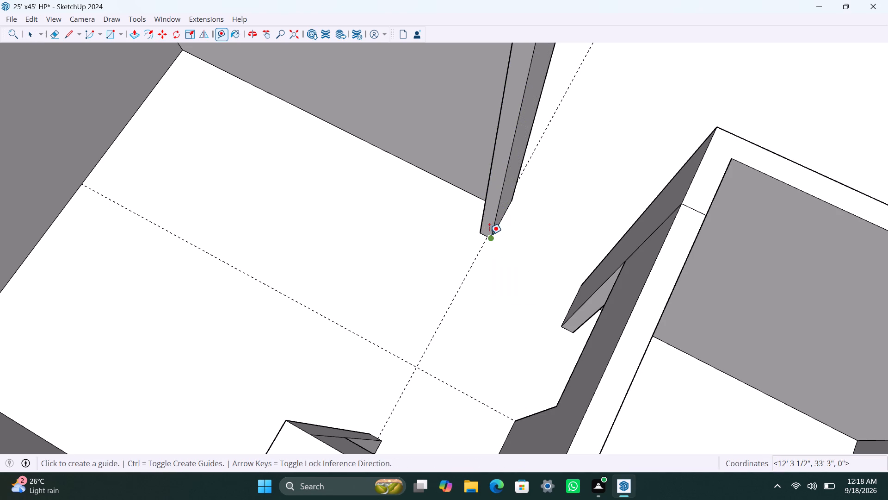
{"action": "scroll", "coordinate": [482, 234], "scroll_direction": "up", "scroll_amount": 5}
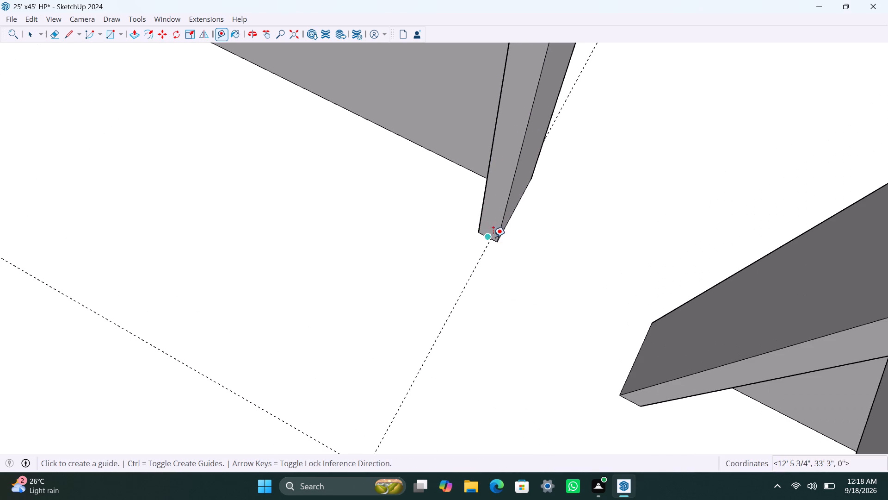
{"action": "left_click", "coordinate": [487, 236]}
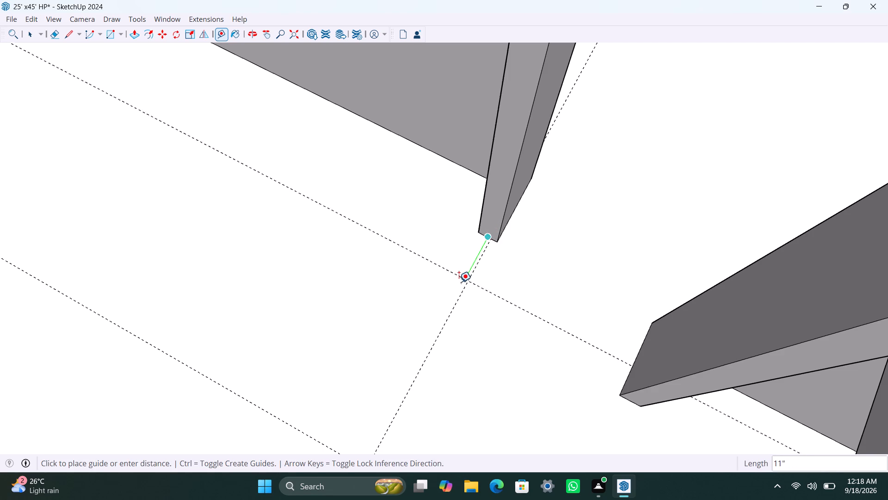
{"action": "type", "text": "3'"}
{"action": "key", "text": "Return"}
Push/pull the end face of the bathroom's stub wall out to the 3' door guide.
{"action": "scroll", "coordinate": [469, 300], "scroll_direction": "down", "scroll_amount": 9}
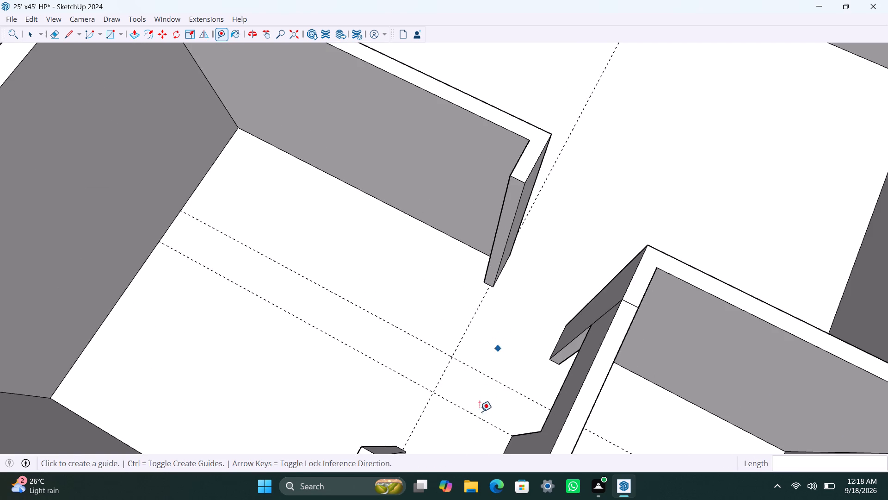
{"action": "middle_click_drag", "start_coordinate": [478, 417], "coordinate": [0, 391]}
{"action": "scroll", "coordinate": [0, 393], "scroll_direction": "down", "scroll_amount": 1}
{"action": "scroll", "coordinate": [196, 216], "scroll_direction": "up", "scroll_amount": 1}
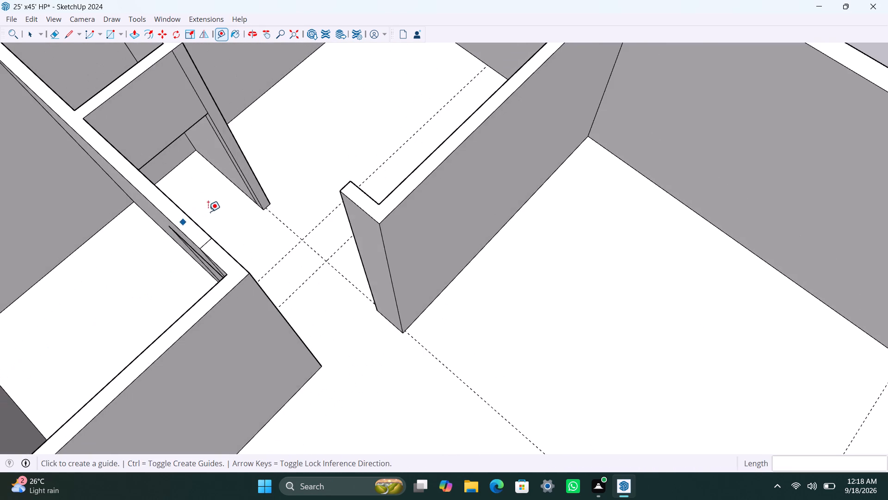
{"action": "scroll", "coordinate": [208, 212], "scroll_direction": "up", "scroll_amount": 1}
{"action": "key", "text": "space"}
{"action": "left_click", "coordinate": [262, 173]}
{"action": "key", "text": "p"}
{"action": "left_click_drag", "start_coordinate": [262, 172], "coordinate": [314, 243]}
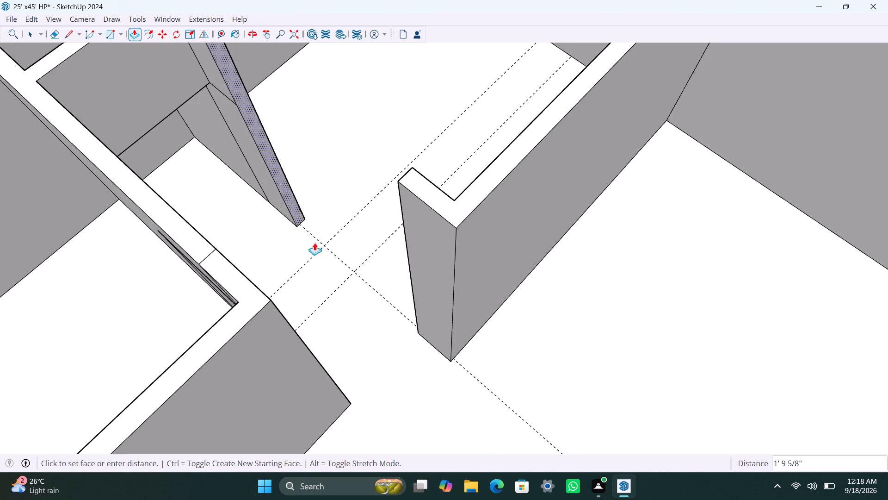
{"action": "left_click_drag", "start_coordinate": [314, 243], "coordinate": [337, 293]}
{"action": "key", "text": "space"}
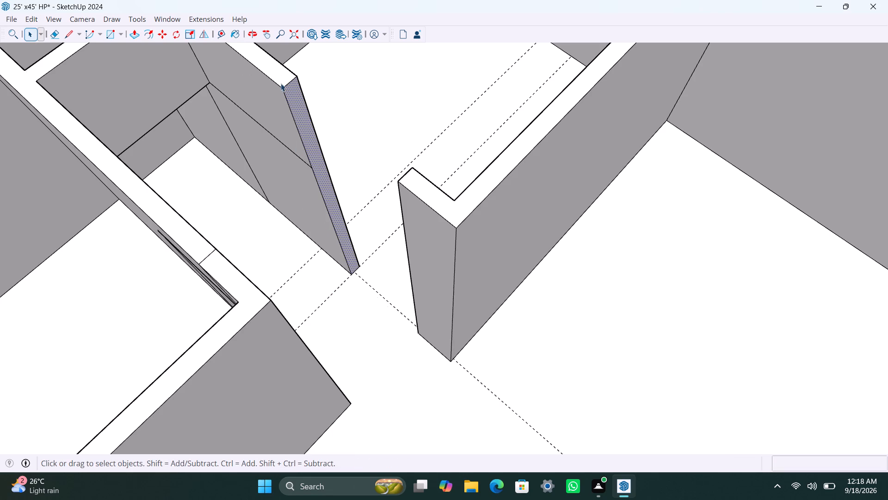
Copy the top edge of the extended stub wall's end face 3' downward.
{"action": "left_click", "coordinate": [287, 84]}
{"action": "key", "text": "m"}
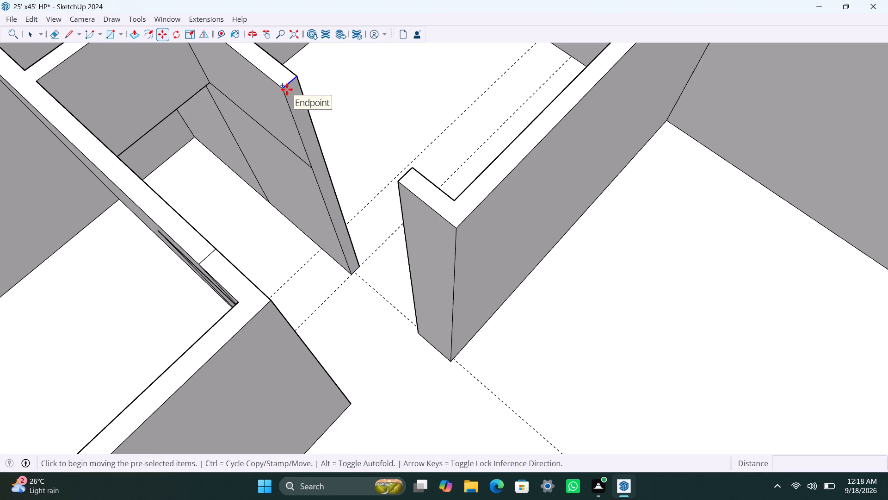
{"action": "left_click_drag", "start_coordinate": [286, 89], "coordinate": [286, 99]}
{"action": "type", "text": "3'"}
{"action": "key", "text": "Return"}
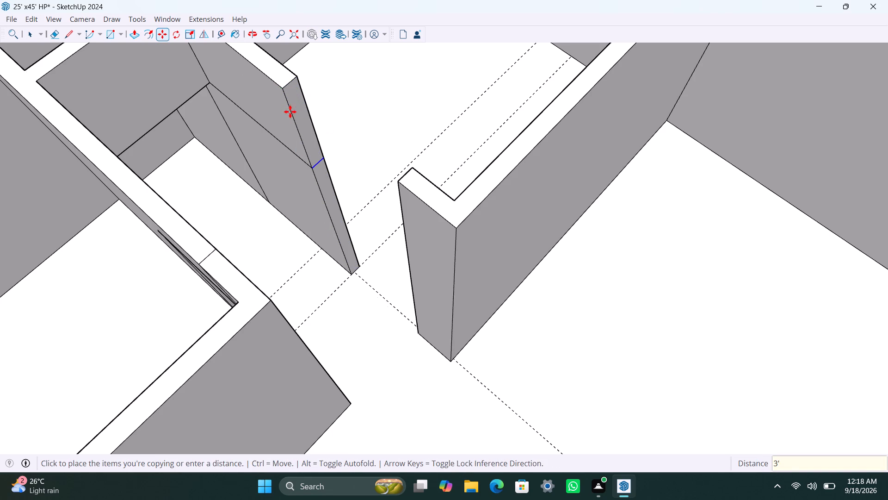
Push/pull the upper 3' of the stub wall's end face across to the 1' return wall as a door header.
{"action": "key", "text": "space"}
{"action": "left_click", "coordinate": [306, 131]}
{"action": "key", "text": "p"}
{"action": "left_click_drag", "start_coordinate": [306, 131], "coordinate": [412, 214]}
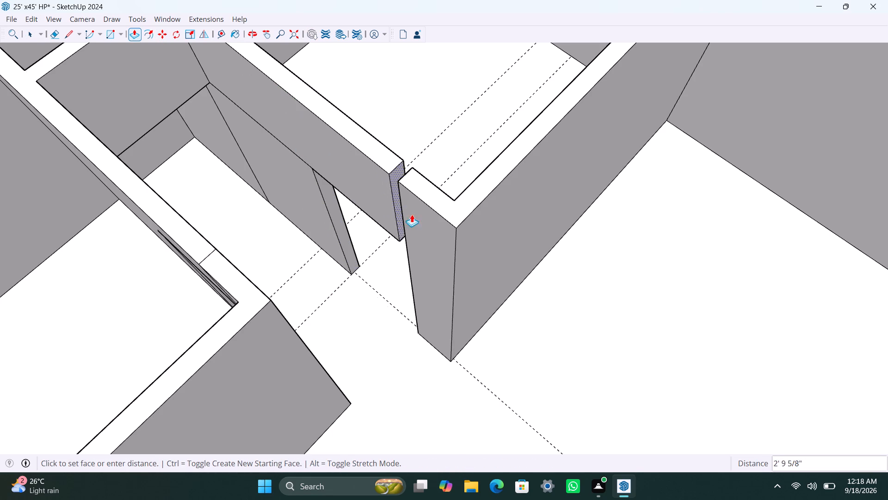
{"action": "left_click_drag", "start_coordinate": [412, 214], "coordinate": [421, 221]}
{"action": "key", "text": "space"}
Save the model.
{"action": "key", "text": "ctrl+s"}
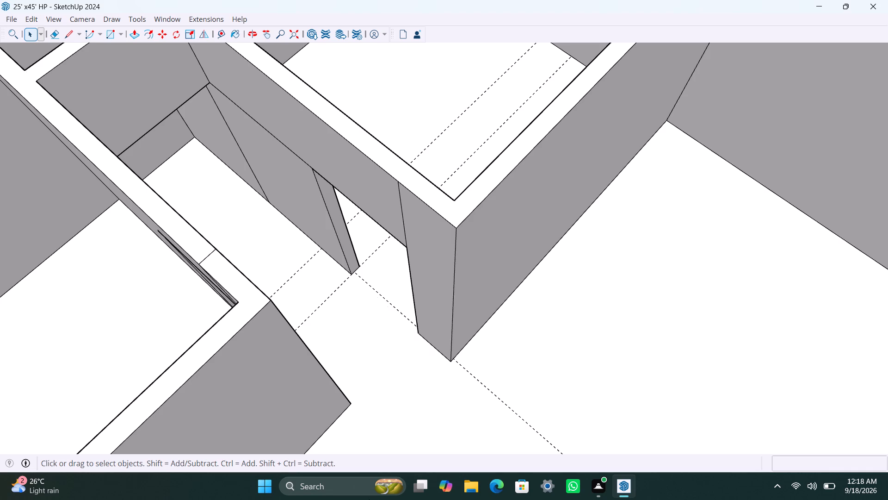
Copy the large middle space's vertical corner edge, beside the cross partition, 4'8" along the side wall.
{"action": "scroll", "coordinate": [501, 458], "scroll_direction": "down", "scroll_amount": 4}
{"action": "scroll", "coordinate": [474, 333], "scroll_direction": "down", "scroll_amount": 6}
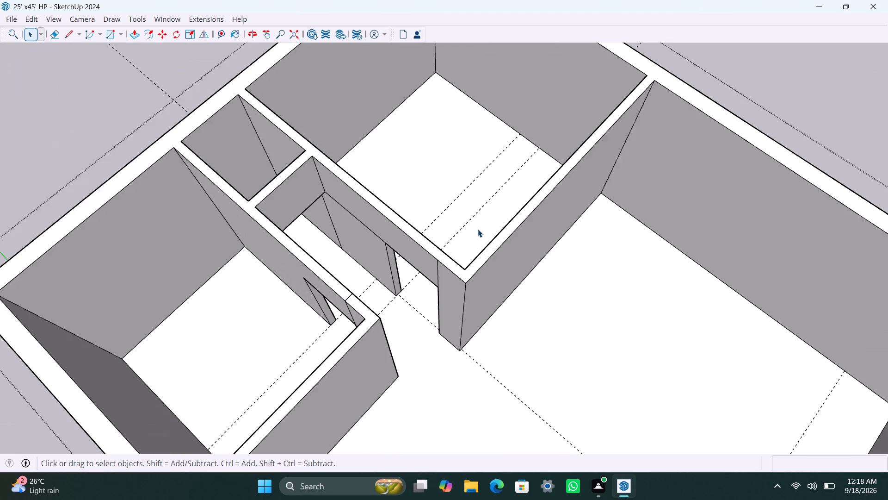
{"action": "scroll", "coordinate": [478, 229], "scroll_direction": "down", "scroll_amount": 4}
{"action": "middle_click_drag", "start_coordinate": [461, 333], "coordinate": [586, 325]}
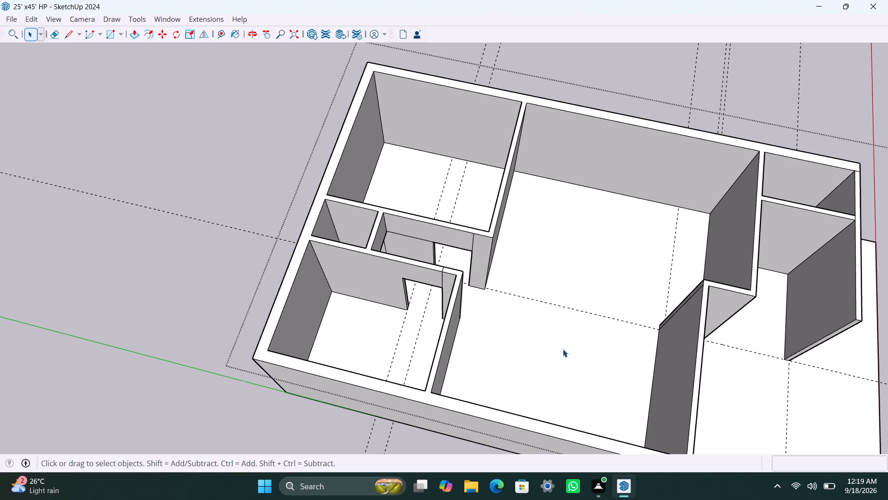
{"action": "scroll", "coordinate": [524, 251], "scroll_direction": "down", "scroll_amount": 2}
{"action": "middle_click_drag", "start_coordinate": [521, 261], "coordinate": [549, 268]}
{"action": "scroll", "coordinate": [527, 228], "scroll_direction": "up", "scroll_amount": 1}
{"action": "middle_click_drag", "start_coordinate": [523, 219], "coordinate": [448, 256], "text": "shift"}
{"action": "scroll", "coordinate": [444, 212], "scroll_direction": "up", "scroll_amount": 4}
{"action": "left_click", "coordinate": [428, 178]}
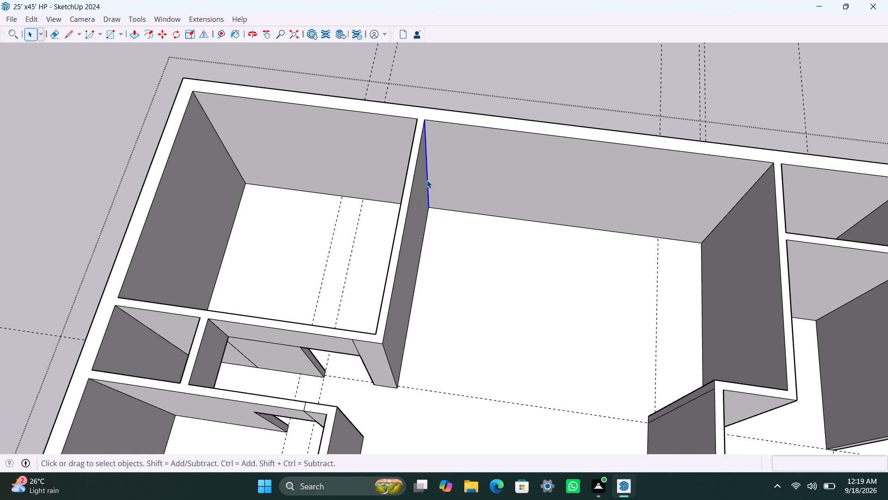
{"action": "key", "text": "m"}
{"action": "left_click_drag", "start_coordinate": [426, 205], "coordinate": [435, 209]}
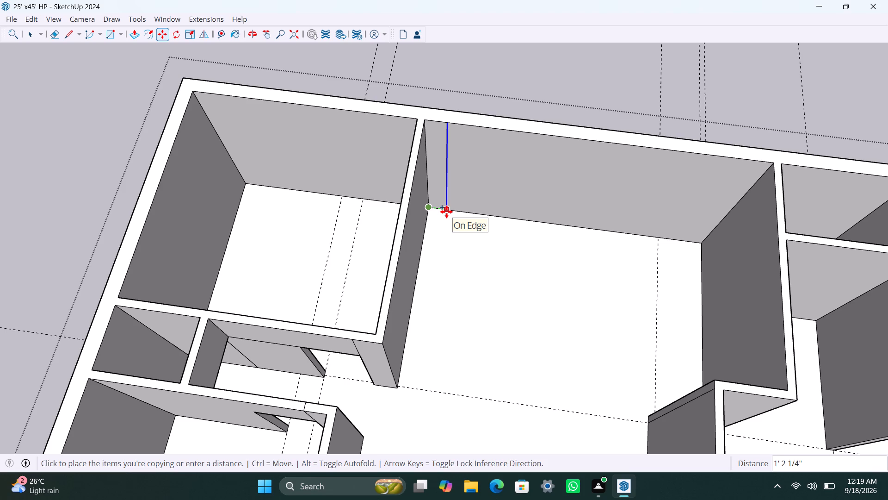
{"action": "type", "text": "4'8\""}
{"action": "key", "text": "Return"}
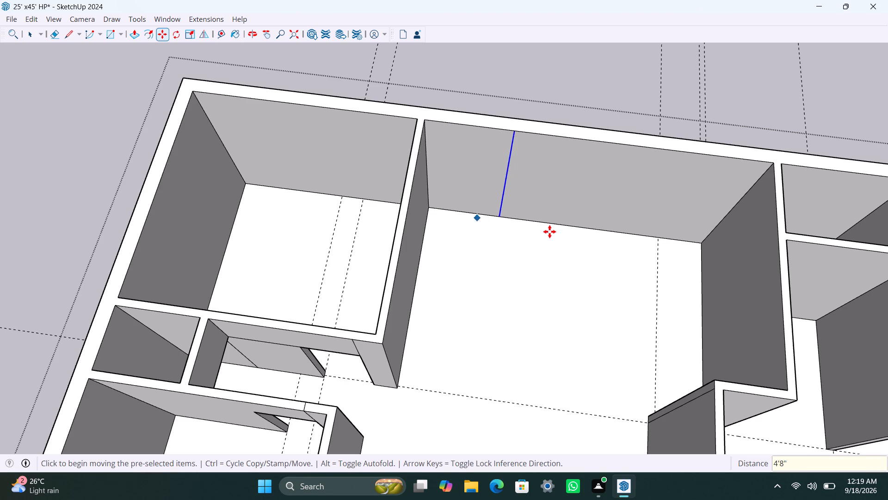
Copy the new vertical edge on the side wall another 4.5" away from the cross partition.
{"action": "left_click_drag", "start_coordinate": [500, 213], "coordinate": [507, 213]}
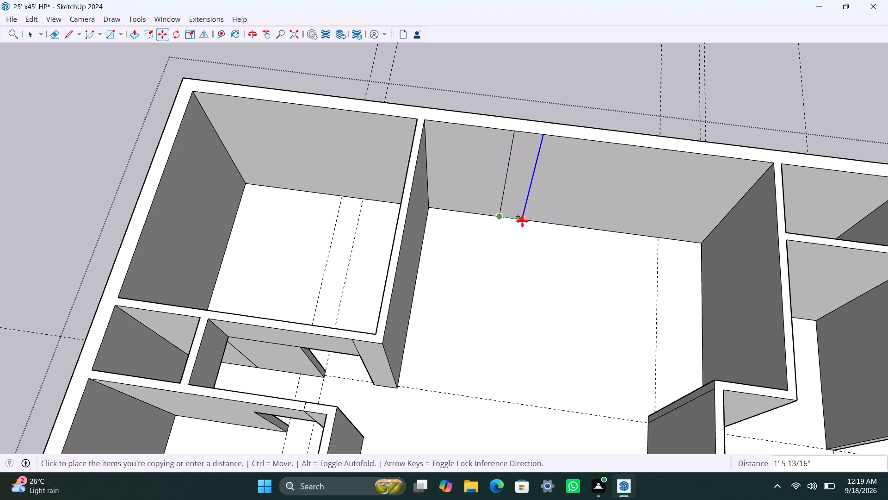
{"action": "type", "text": "4.5\""}
{"action": "key", "text": "Return"}
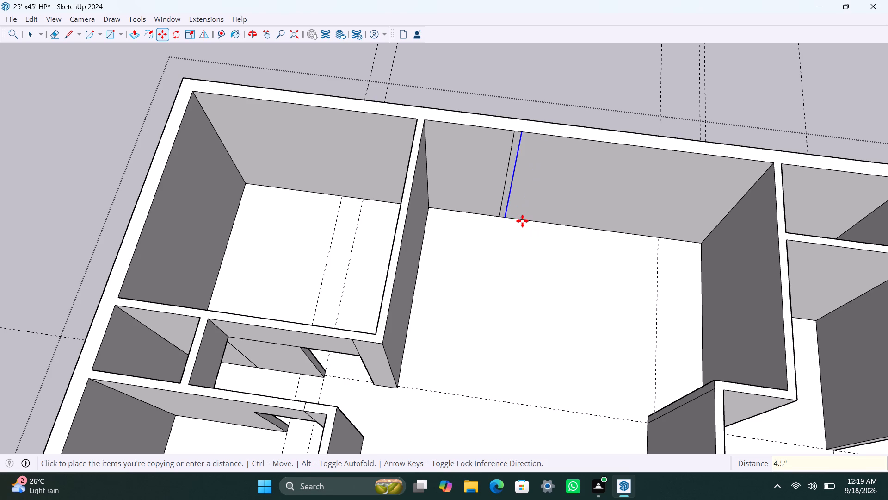
Push/pull the 4.5" strip 7'3" out from the side wall as a partition, plus another 4.5" at its end.
{"action": "key", "text": "space"}
{"action": "scroll", "coordinate": [512, 202], "scroll_direction": "up", "scroll_amount": 2}
{"action": "left_click", "coordinate": [506, 178]}
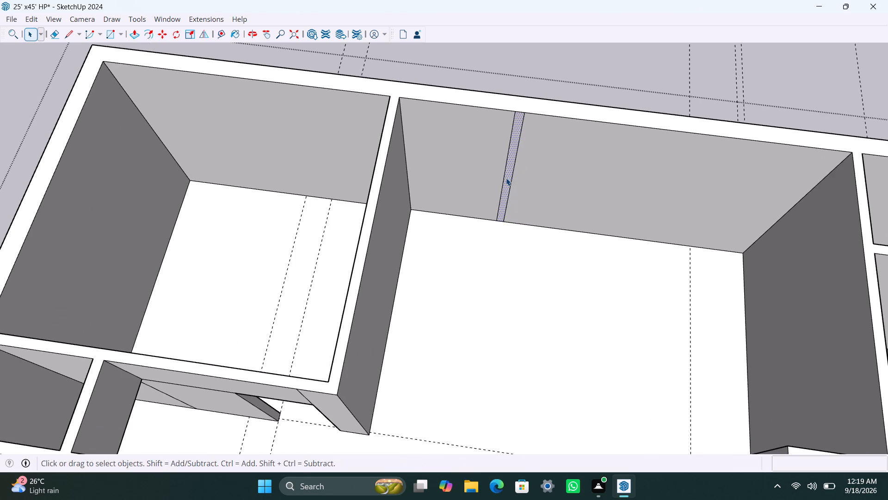
{"action": "key", "text": "p"}
{"action": "left_click_drag", "start_coordinate": [507, 176], "coordinate": [504, 267]}
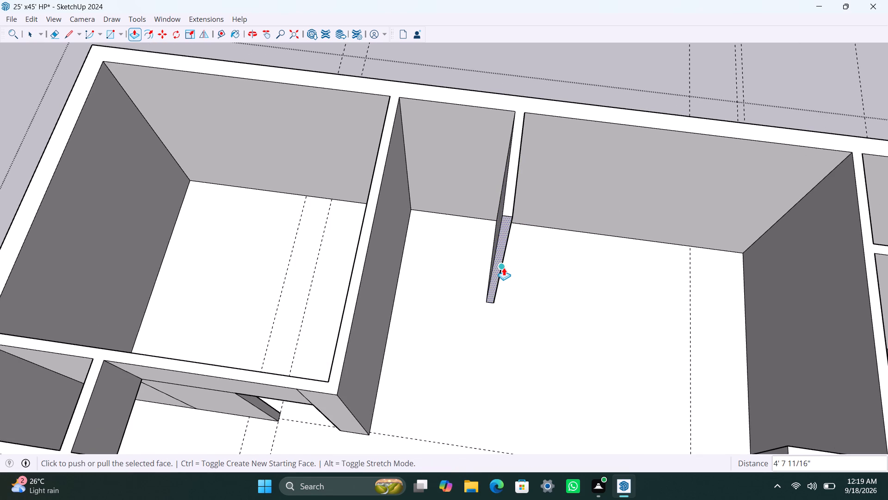
{"action": "key", "text": "7"}
{"action": "key", "text": "apostrophe"}
{"action": "type", "text": "3\""}
{"action": "key", "text": "Return"}
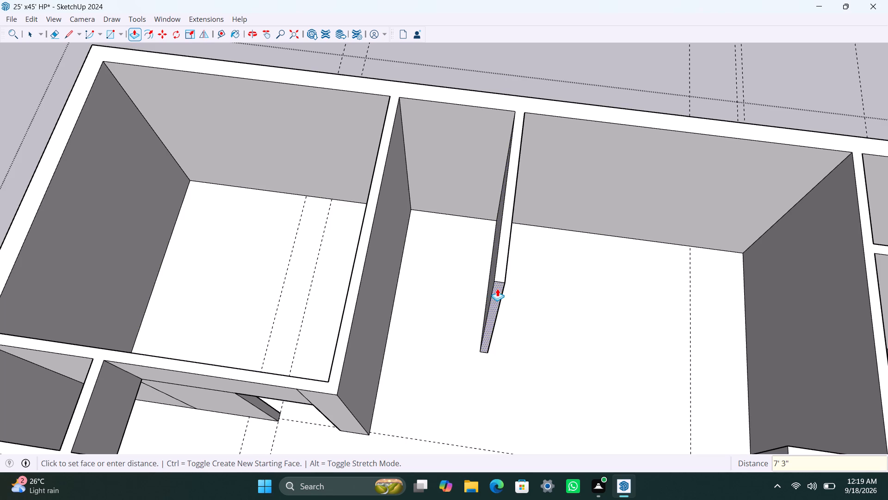
{"action": "left_click", "coordinate": [497, 288]}
{"action": "type", "text": "4.5\""}
{"action": "key", "text": "Return"}
{"action": "key", "text": "space"}
Copy the new partition's end vertical edge 4.5" back along its face towards the cross partition.
{"action": "scroll", "coordinate": [448, 347], "scroll_direction": "down", "scroll_amount": 2}
{"action": "middle_click_drag", "start_coordinate": [394, 369], "coordinate": [632, 370]}
{"action": "scroll", "coordinate": [550, 291], "scroll_direction": "up", "scroll_amount": 2}
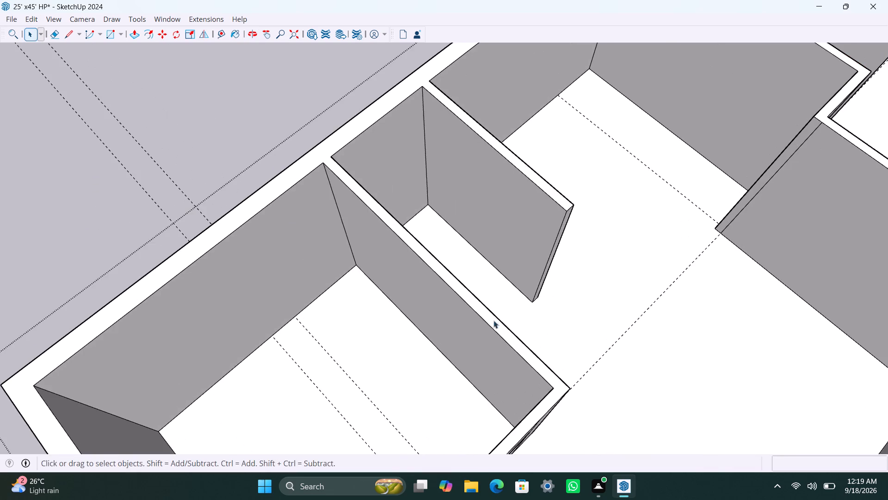
{"action": "middle_click_drag", "start_coordinate": [496, 322], "coordinate": [606, 342]}
{"action": "scroll", "coordinate": [508, 238], "scroll_direction": "up", "scroll_amount": 1}
{"action": "middle_click_drag", "start_coordinate": [471, 256], "coordinate": [468, 337], "text": "shift"}
{"action": "scroll", "coordinate": [505, 382], "scroll_direction": "up", "scroll_amount": 2}
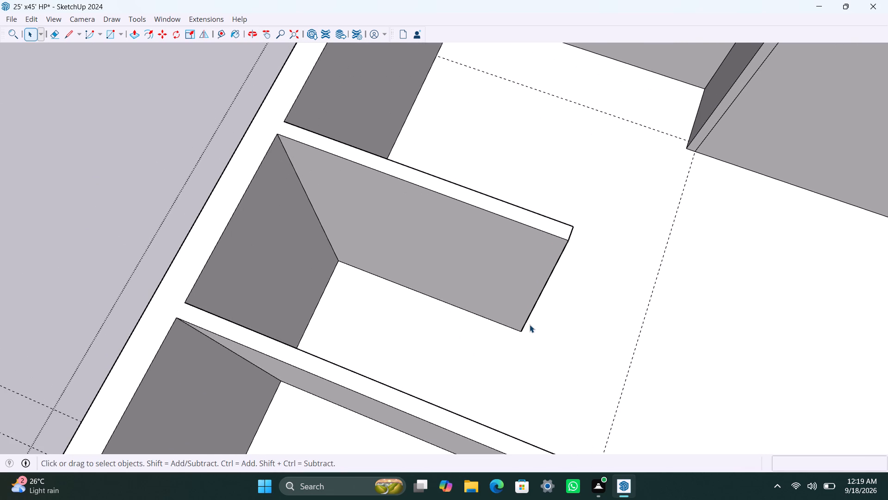
{"action": "left_click", "coordinate": [526, 323]}
{"action": "key", "text": "m"}
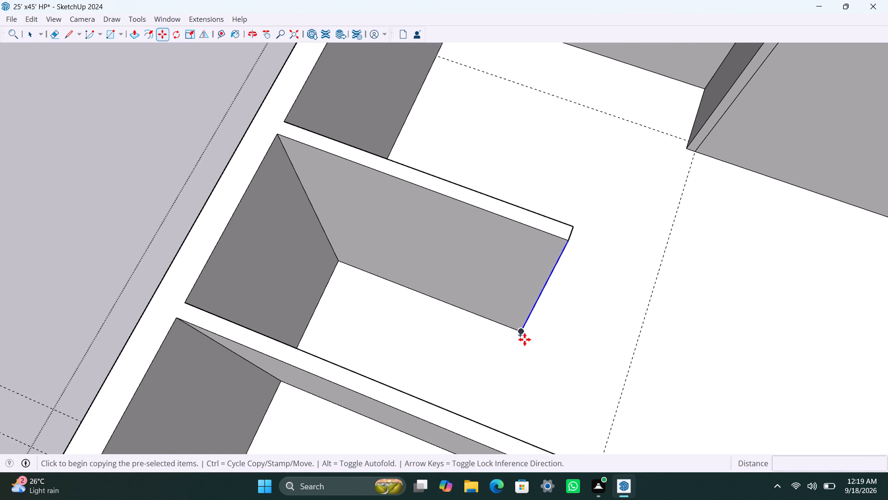
{"action": "left_click", "coordinate": [524, 335]}
{"action": "type", "text": "4.5\""}
{"action": "key", "text": "Return"}
{"action": "key", "text": "space"}
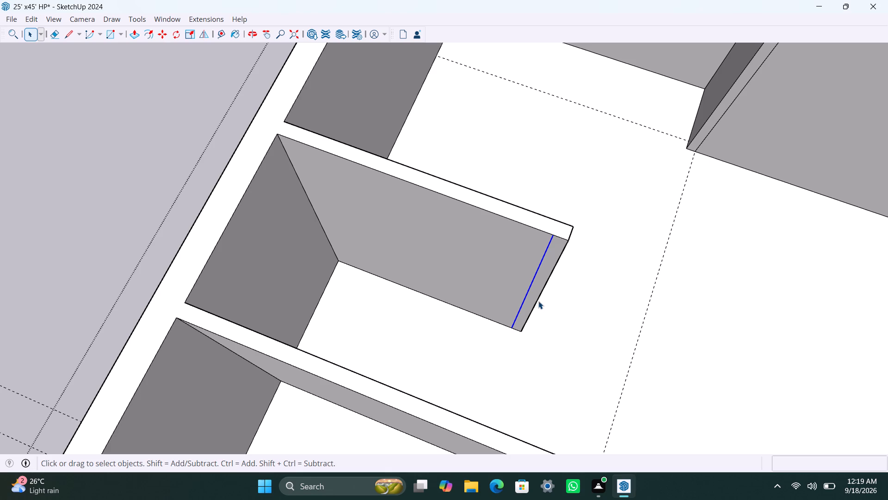
Push/pull the 4.5" strip at the new partition's end 8" towards the cross partition as a return.
{"action": "left_click", "coordinate": [537, 287]}
{"action": "key", "text": "p"}
{"action": "left_click_drag", "start_coordinate": [537, 287], "coordinate": [531, 295]}
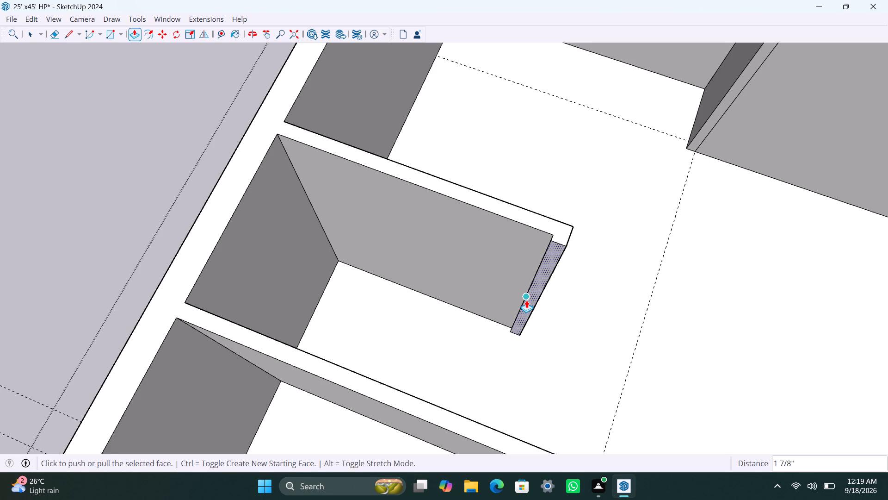
{"action": "type", "text": "8\""}
{"action": "key", "text": "Return"}
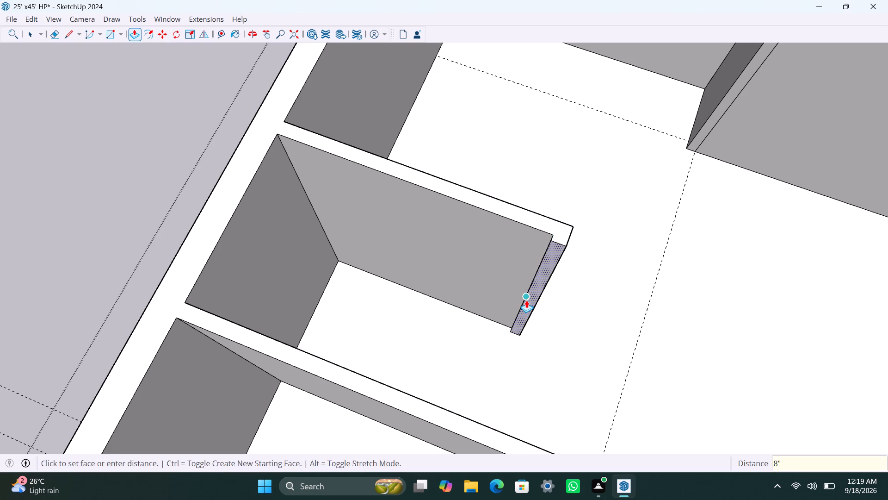
{"action": "key", "text": "space"}
Copy the narrow room's vertical corner edge 7'3" along the cross partition from the side wall.
{"action": "scroll", "coordinate": [567, 309], "scroll_direction": "down", "scroll_amount": 3}
{"action": "middle_click_drag", "start_coordinate": [582, 312], "coordinate": [244, 331]}
{"action": "scroll", "coordinate": [325, 217], "scroll_direction": "up", "scroll_amount": 2}
{"action": "left_click", "coordinate": [335, 197]}
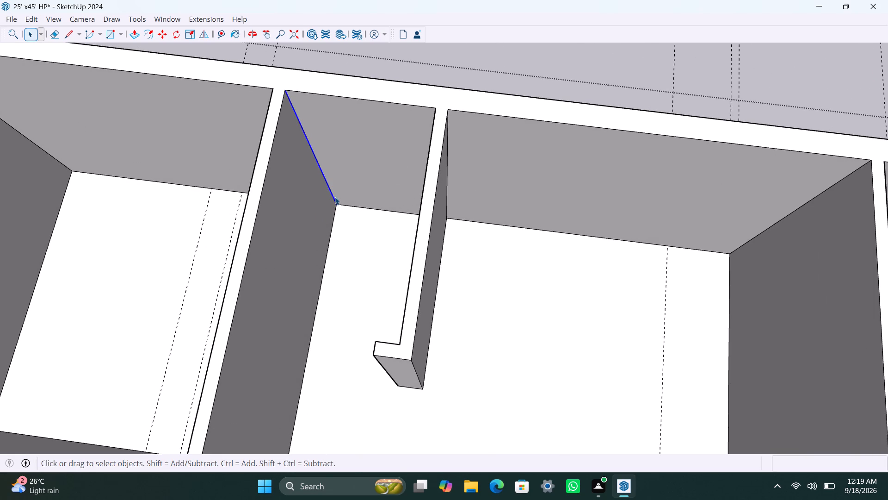
{"action": "key", "text": "m"}
{"action": "left_click", "coordinate": [340, 206]}
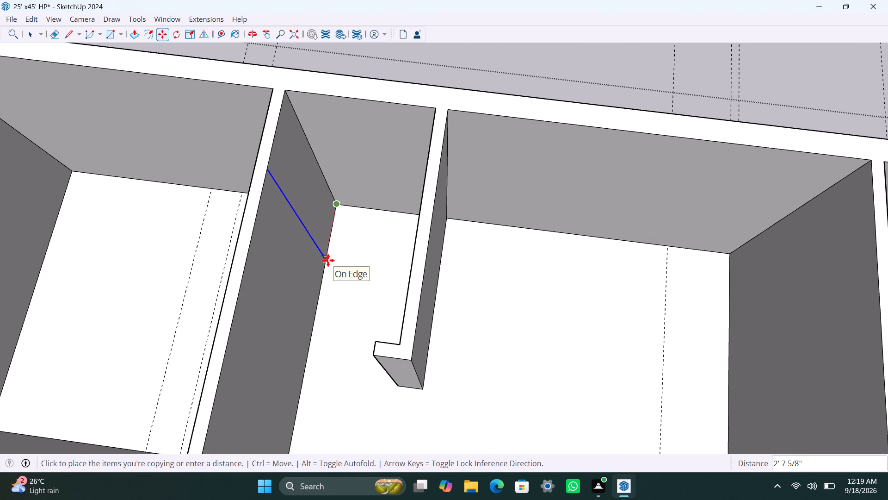
{"action": "type", "text": "7'"}
{"action": "type", "text": "3\""}
{"action": "key", "text": "Return"}
{"action": "key", "text": "space"}
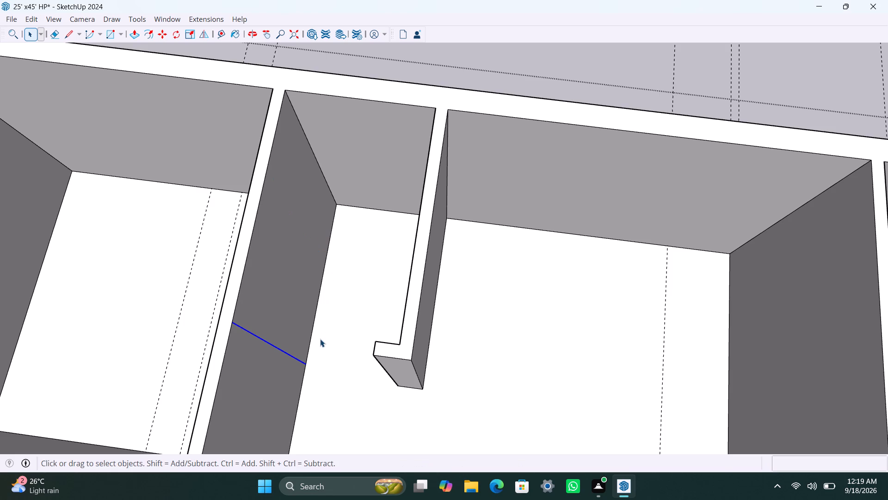
Copy that vertical edge another 4.5" along the cross partition, away from the side wall.
{"action": "key", "text": "m"}
{"action": "left_click", "coordinate": [308, 363], "text": "ctrl"}
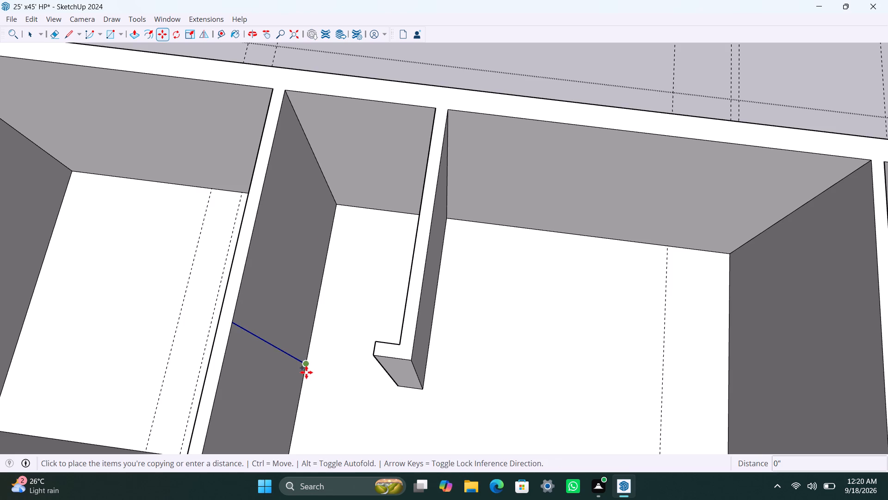
{"action": "type", "text": "4.5"}
{"action": "key", "text": "shift+quotedbl"}
{"action": "key", "text": "Return"}
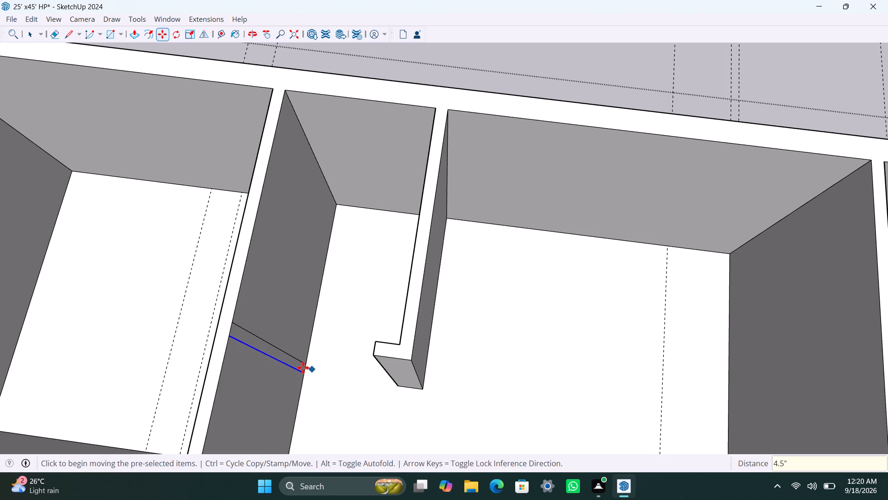
{"action": "key", "text": "space"}
Push/pull the 4.5" strip on the cross partition 1' out towards the 8" return.
{"action": "scroll", "coordinate": [284, 367], "scroll_direction": "up", "scroll_amount": 2}
{"action": "left_click", "coordinate": [287, 361]}
{"action": "key", "text": "p"}
{"action": "left_click_drag", "start_coordinate": [288, 359], "coordinate": [295, 360]}
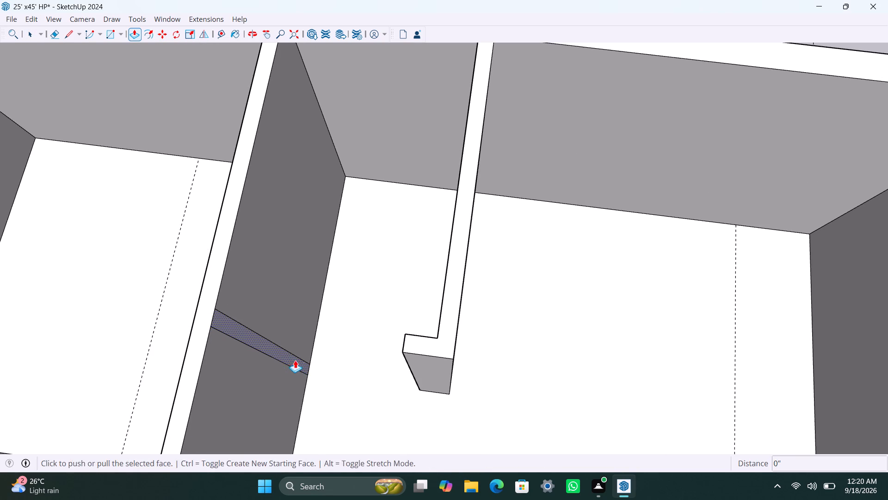
{"action": "left_click_drag", "start_coordinate": [295, 360], "coordinate": [304, 362]}
{"action": "type", "text": "1'"}
{"action": "key", "text": "Return"}
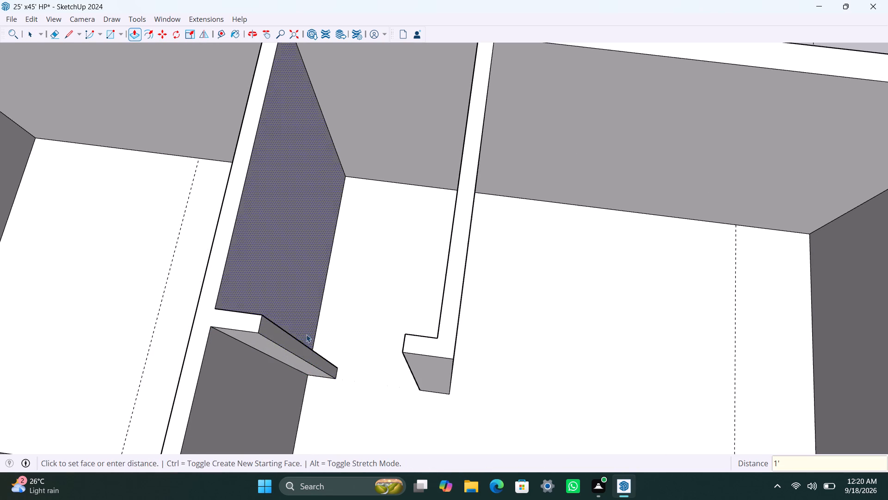
Copy the top edge of the 1' stub wall's end face 3' downward.
{"action": "key", "text": "space"}
{"action": "left_click", "coordinate": [259, 320]}
{"action": "key", "text": "m"}
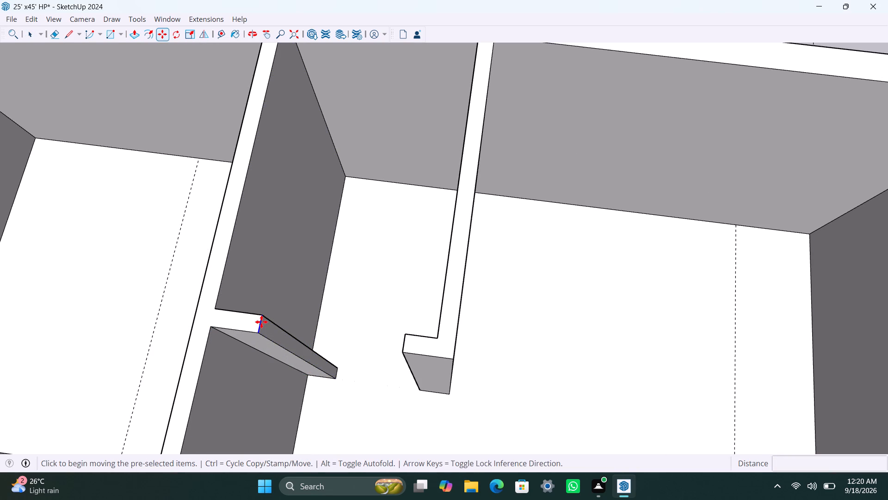
{"action": "left_click_drag", "start_coordinate": [260, 328], "coordinate": [269, 337]}
{"action": "type", "text": "3'"}
{"action": "key", "text": "Return"}
{"action": "key", "text": "space"}
Push/pull the upper 3' of the stub wall's end face across to the 8" return as a door header.
{"action": "left_click", "coordinate": [278, 340]}
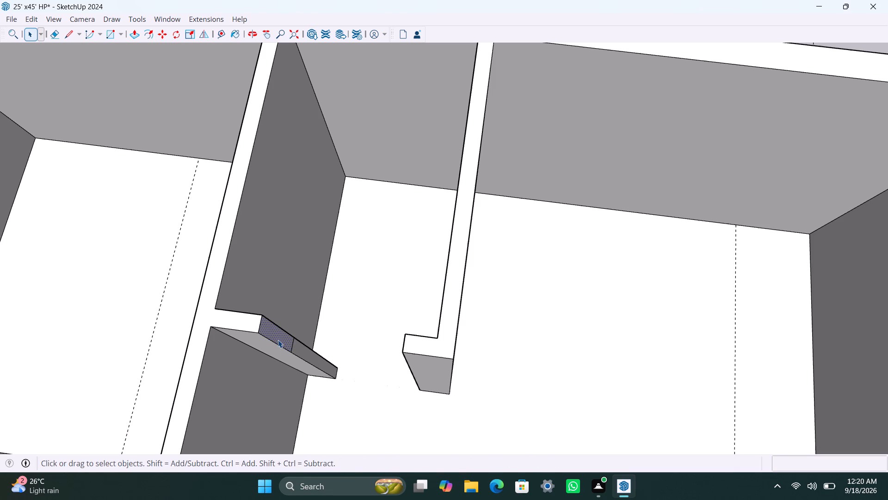
{"action": "key", "text": "p"}
{"action": "left_click_drag", "start_coordinate": [278, 340], "coordinate": [410, 344]}
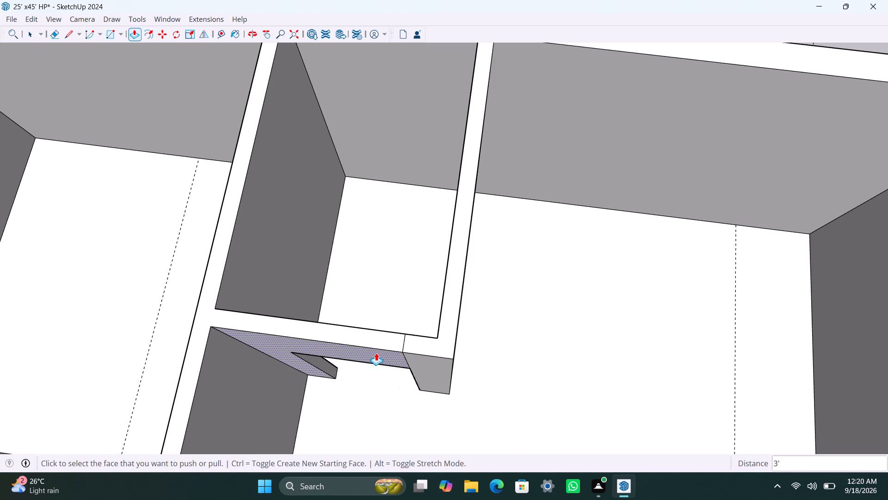
Save the model.
{"action": "key", "text": "ctrl+s"}
Copy the large space's vertical corner edge, beside the new partition, 11' along the partition line from the side wall.
{"action": "scroll", "coordinate": [360, 334], "scroll_direction": "down", "scroll_amount": 8}
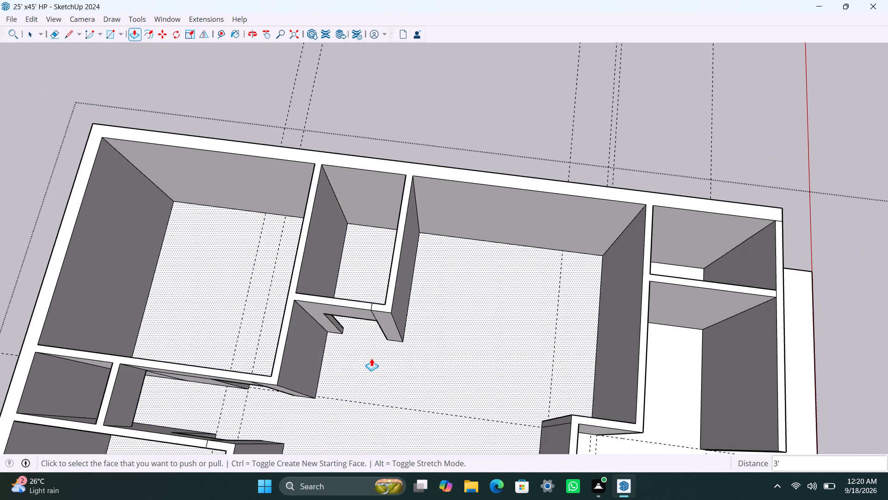
{"action": "key", "text": "space"}
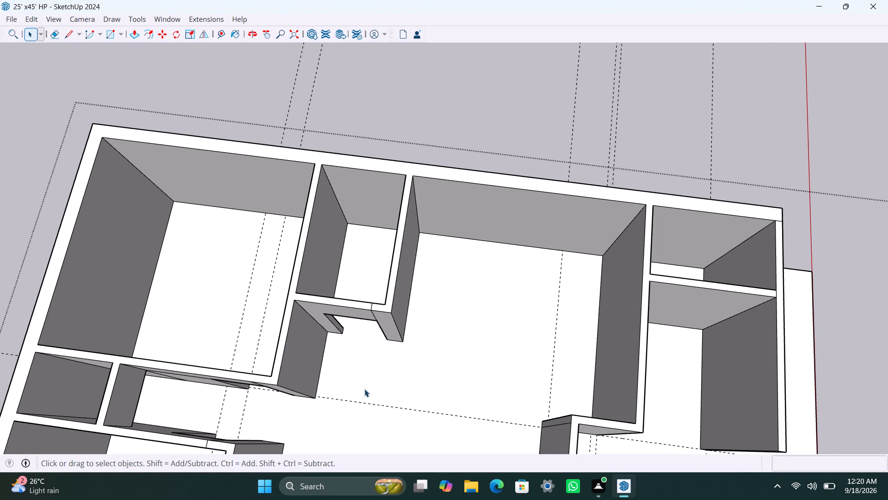
{"action": "left_click", "coordinate": [420, 222]}
{"action": "key", "text": "m"}
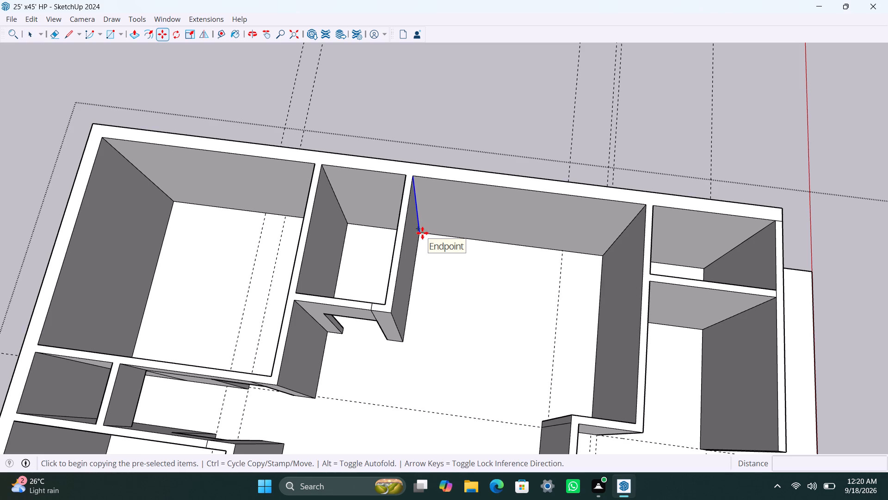
{"action": "key", "text": "space"}
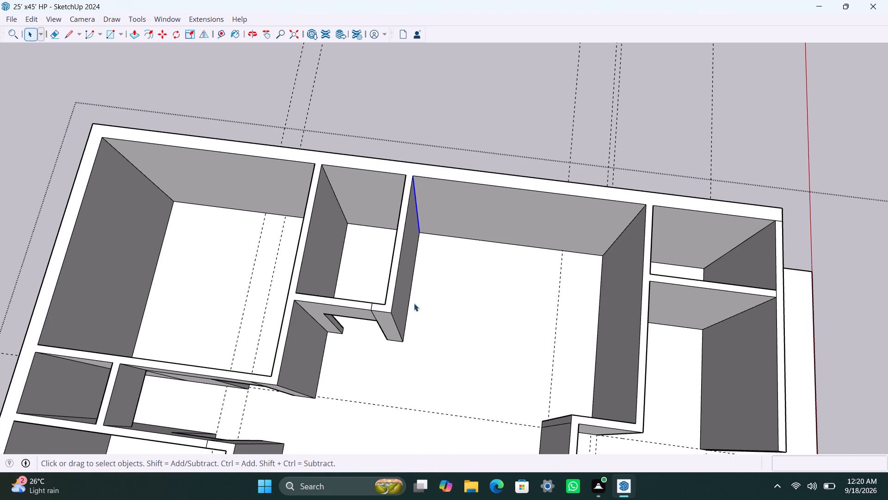
{"action": "scroll", "coordinate": [411, 319], "scroll_direction": "down", "scroll_amount": 2}
{"action": "middle_click_drag", "start_coordinate": [402, 328], "coordinate": [351, 300]}
{"action": "scroll", "coordinate": [375, 323], "scroll_direction": "up", "scroll_amount": 4}
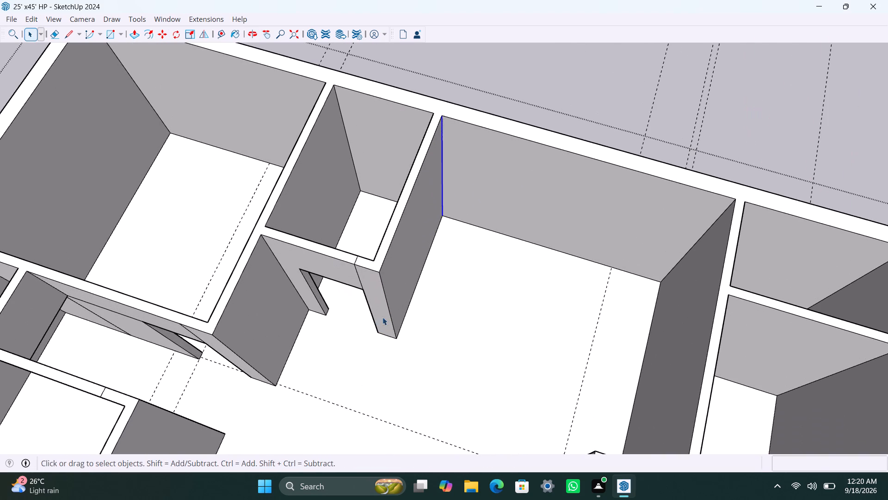
{"action": "key", "text": "m"}
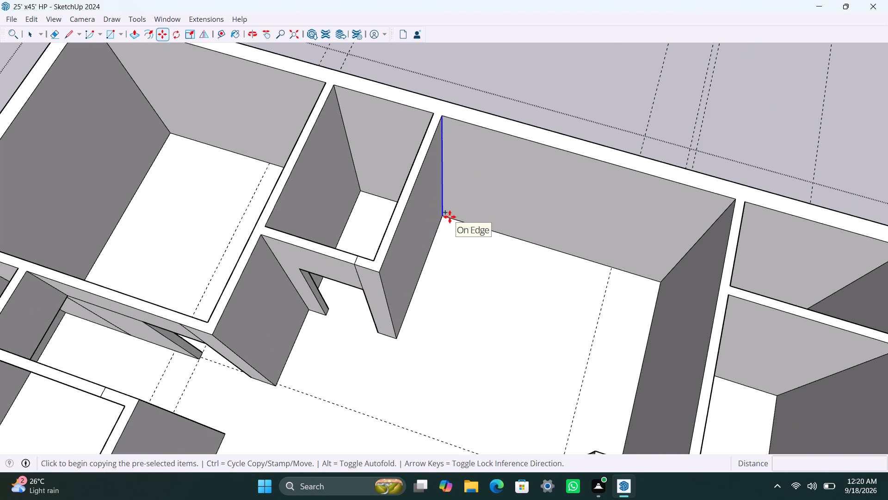
{"action": "left_click", "coordinate": [446, 217]}
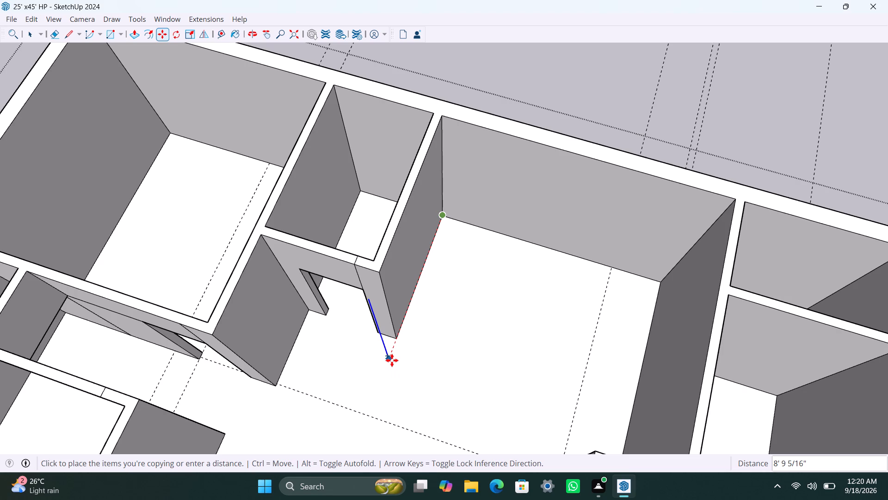
{"action": "type", "text": "11'"}
{"action": "key", "text": "Return"}
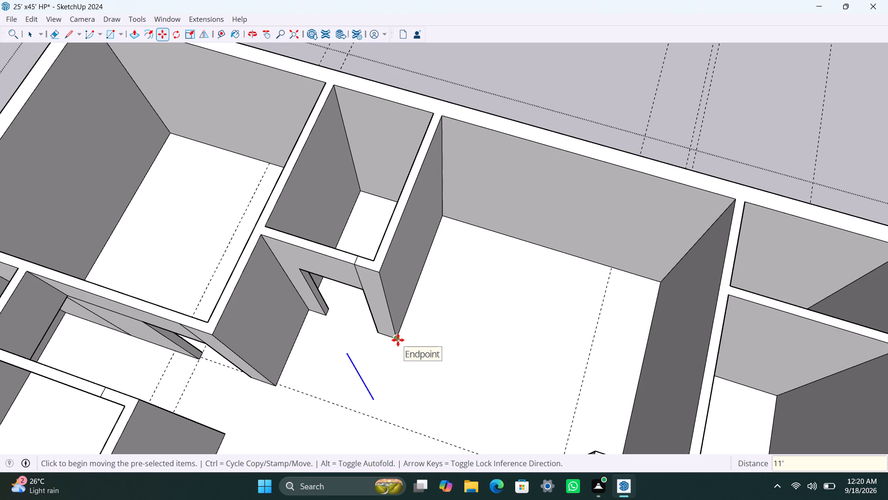
Copy the large-space-side vertical edge of the new partition's end 4.5" across the end face.
{"action": "key", "text": "space"}
{"action": "left_click", "coordinate": [394, 328]}
{"action": "key", "text": "m"}
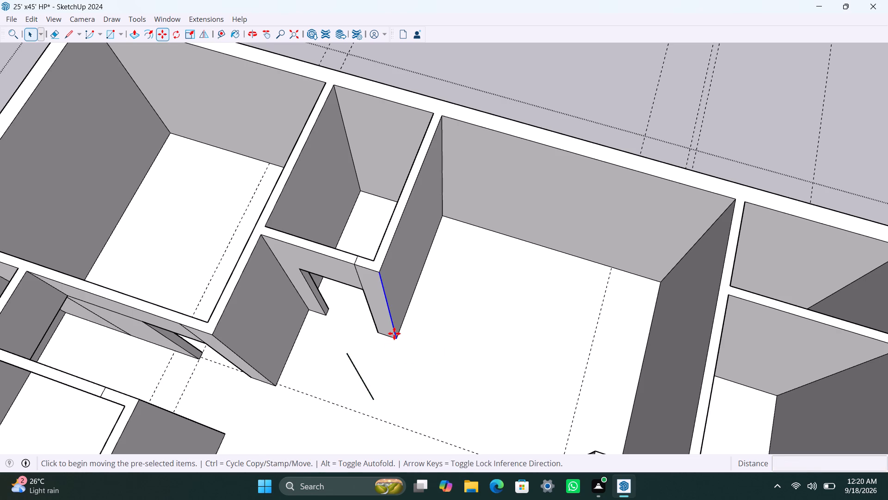
{"action": "left_click", "coordinate": [394, 333]}
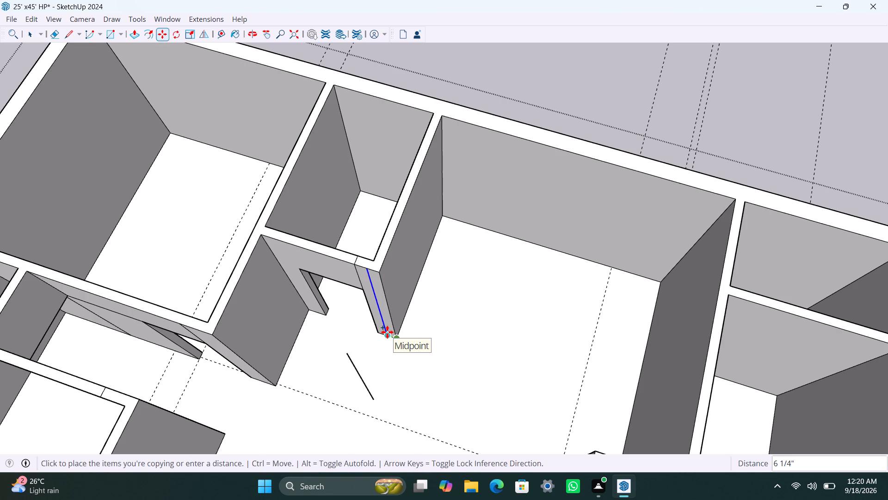
{"action": "type", "text": "4.5\""}
{"action": "key", "text": "Return"}
{"action": "key", "text": "space"}
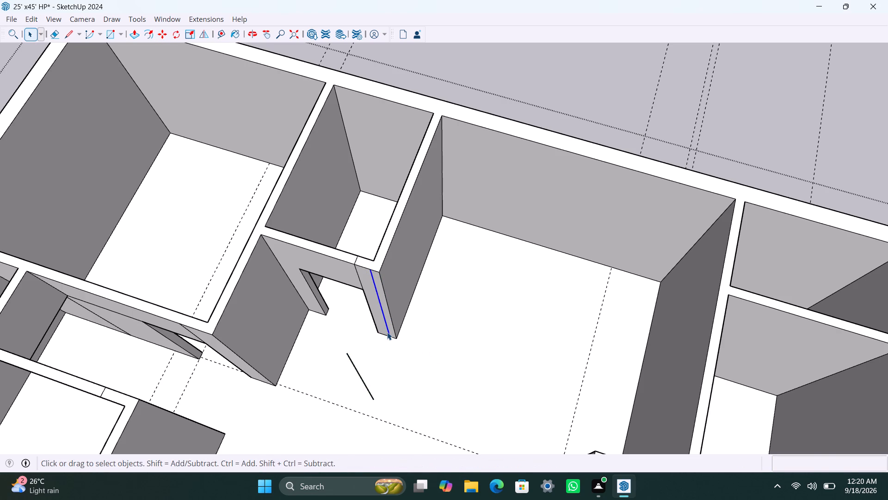
Push/pull the 4.5" strip on the partition's end out to the edge placed 11' from the side wall.
{"action": "scroll", "coordinate": [386, 331], "scroll_direction": "up", "scroll_amount": 2}
{"action": "left_click", "coordinate": [392, 324]}
{"action": "key", "text": "p"}
{"action": "left_click_drag", "start_coordinate": [392, 324], "coordinate": [374, 416]}
{"action": "key", "text": "space"}
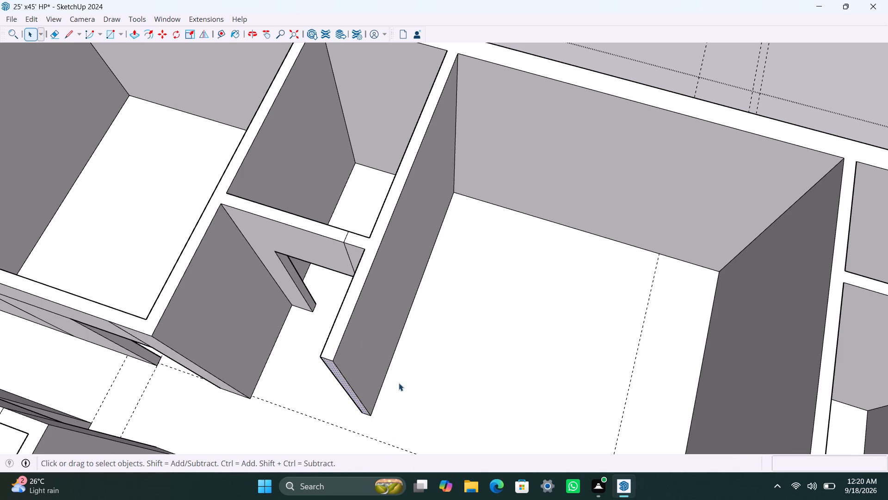
Push/pull the end face of the 4.5" partition bordering the large space outward, flush with the neighbouring wall's end.
{"action": "scroll", "coordinate": [381, 355], "scroll_direction": "down", "scroll_amount": 6}
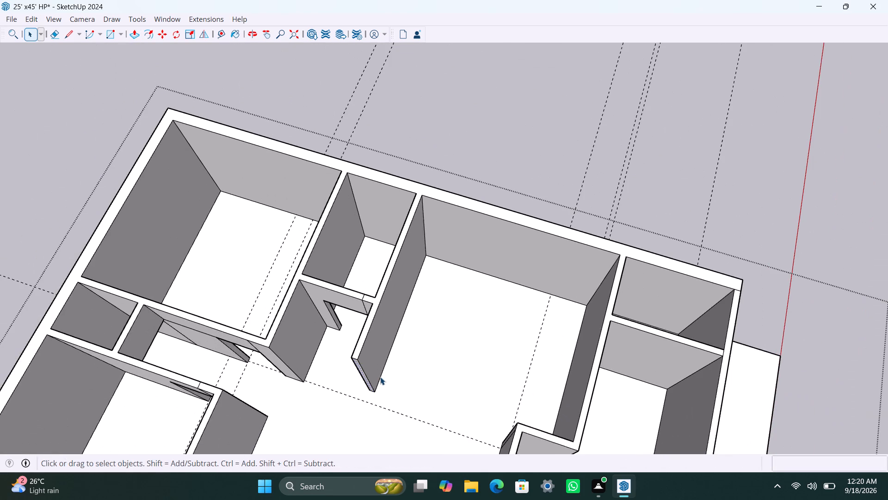
{"action": "scroll", "coordinate": [380, 377], "scroll_direction": "up", "scroll_amount": 1}
{"action": "middle_click_drag", "start_coordinate": [382, 403], "coordinate": [371, 333]}
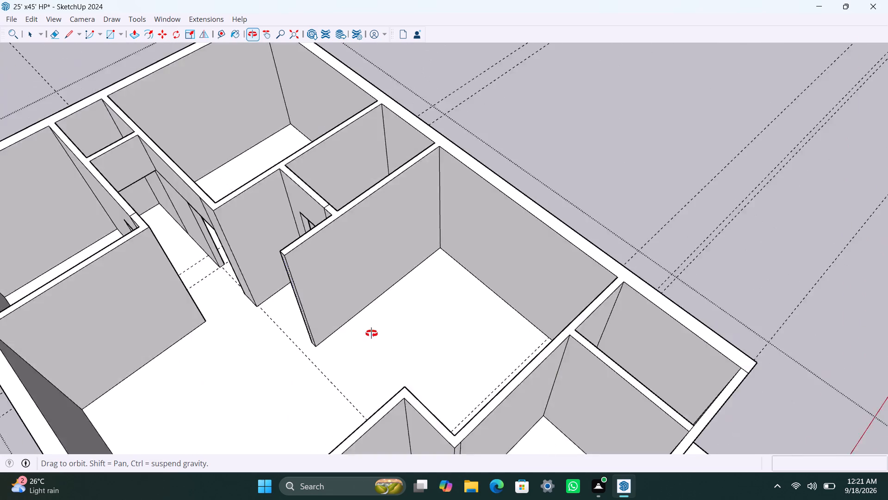
{"action": "middle_click_drag", "start_coordinate": [371, 333], "coordinate": [377, 333]}
{"action": "scroll", "coordinate": [355, 370], "scroll_direction": "up", "scroll_amount": 3}
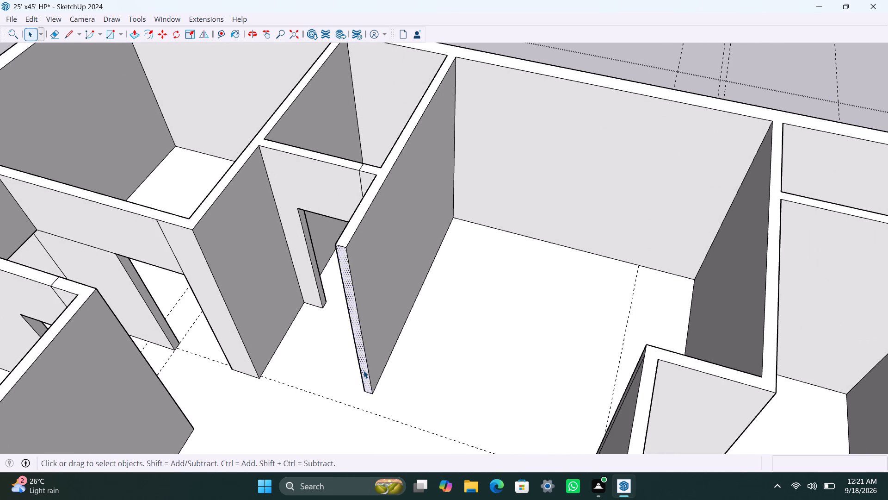
{"action": "key", "text": "p"}
{"action": "left_click_drag", "start_coordinate": [364, 369], "coordinate": [288, 391]}
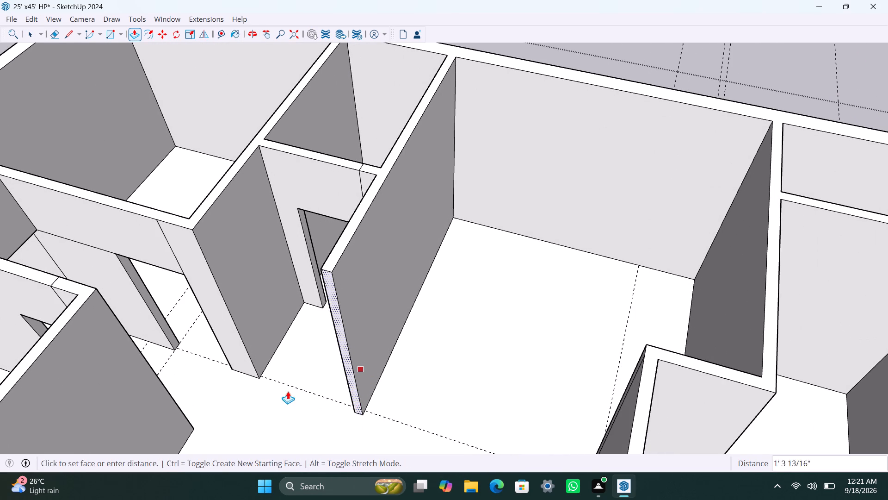
{"action": "left_click_drag", "start_coordinate": [288, 391], "coordinate": [250, 359]}
{"action": "key", "text": "space"}
{"action": "scroll", "coordinate": [365, 403], "scroll_direction": "up", "scroll_amount": 1}
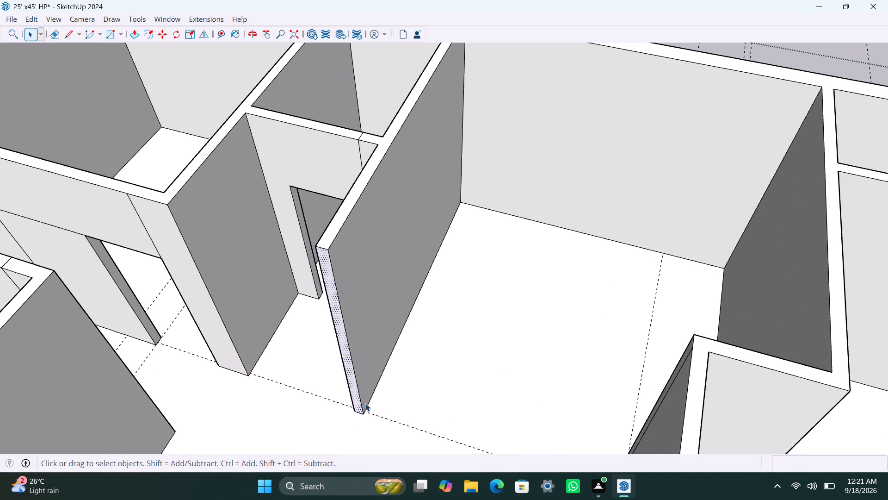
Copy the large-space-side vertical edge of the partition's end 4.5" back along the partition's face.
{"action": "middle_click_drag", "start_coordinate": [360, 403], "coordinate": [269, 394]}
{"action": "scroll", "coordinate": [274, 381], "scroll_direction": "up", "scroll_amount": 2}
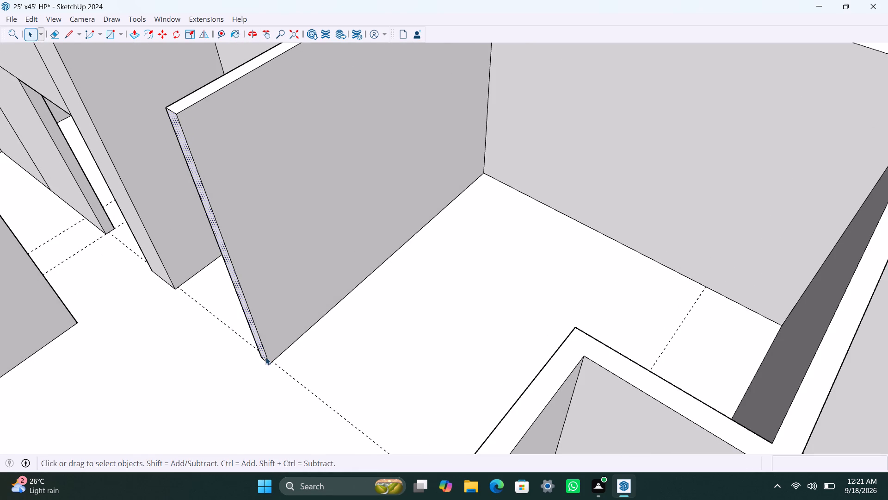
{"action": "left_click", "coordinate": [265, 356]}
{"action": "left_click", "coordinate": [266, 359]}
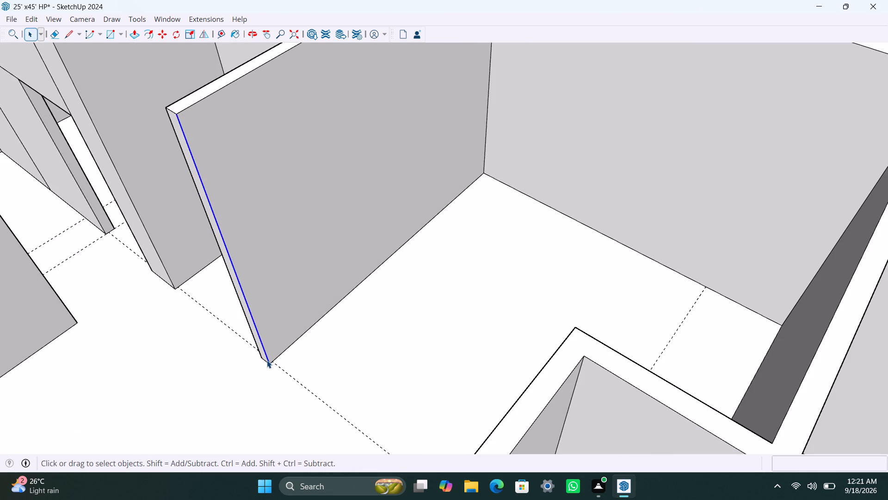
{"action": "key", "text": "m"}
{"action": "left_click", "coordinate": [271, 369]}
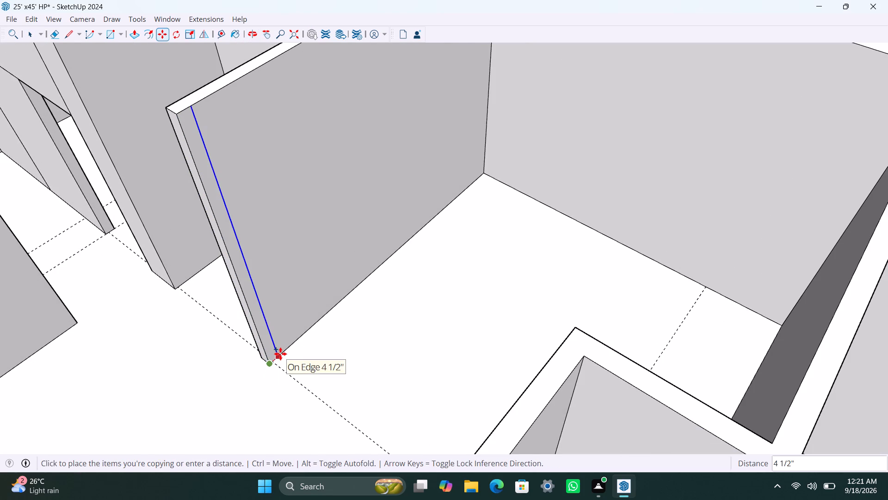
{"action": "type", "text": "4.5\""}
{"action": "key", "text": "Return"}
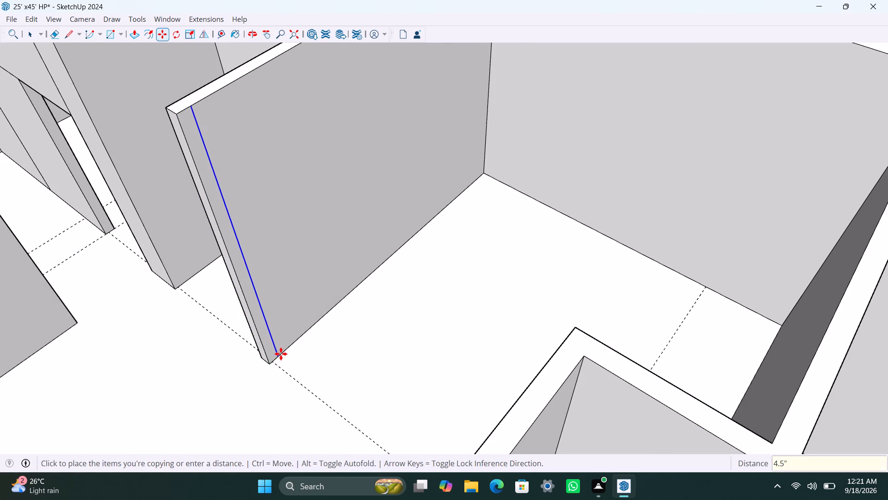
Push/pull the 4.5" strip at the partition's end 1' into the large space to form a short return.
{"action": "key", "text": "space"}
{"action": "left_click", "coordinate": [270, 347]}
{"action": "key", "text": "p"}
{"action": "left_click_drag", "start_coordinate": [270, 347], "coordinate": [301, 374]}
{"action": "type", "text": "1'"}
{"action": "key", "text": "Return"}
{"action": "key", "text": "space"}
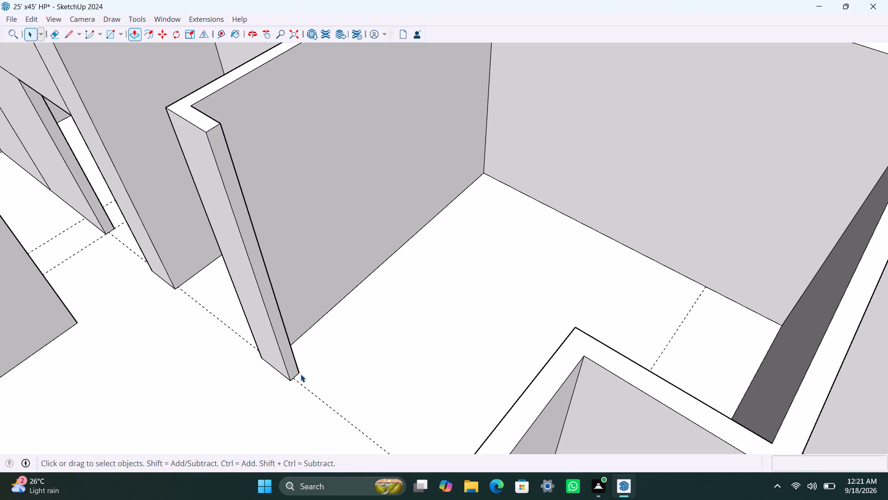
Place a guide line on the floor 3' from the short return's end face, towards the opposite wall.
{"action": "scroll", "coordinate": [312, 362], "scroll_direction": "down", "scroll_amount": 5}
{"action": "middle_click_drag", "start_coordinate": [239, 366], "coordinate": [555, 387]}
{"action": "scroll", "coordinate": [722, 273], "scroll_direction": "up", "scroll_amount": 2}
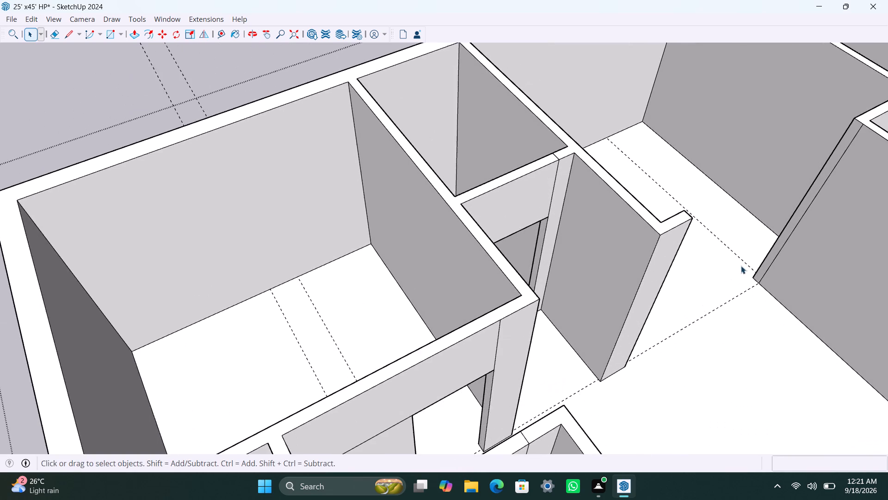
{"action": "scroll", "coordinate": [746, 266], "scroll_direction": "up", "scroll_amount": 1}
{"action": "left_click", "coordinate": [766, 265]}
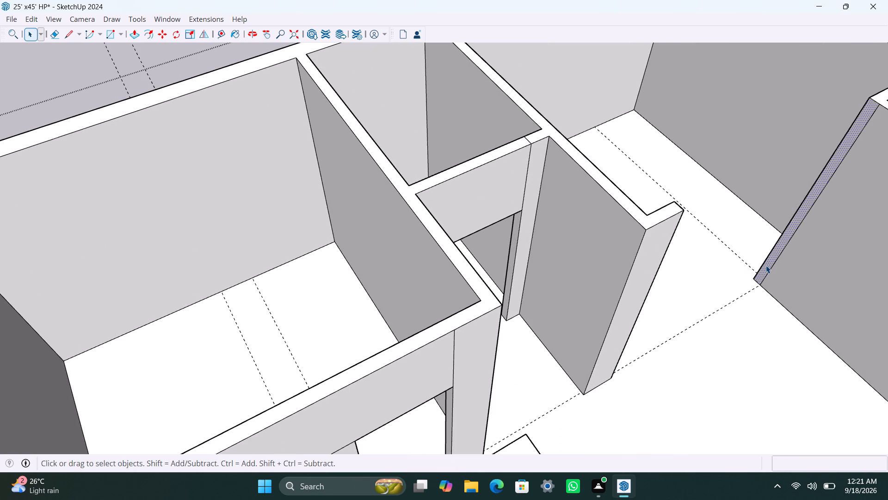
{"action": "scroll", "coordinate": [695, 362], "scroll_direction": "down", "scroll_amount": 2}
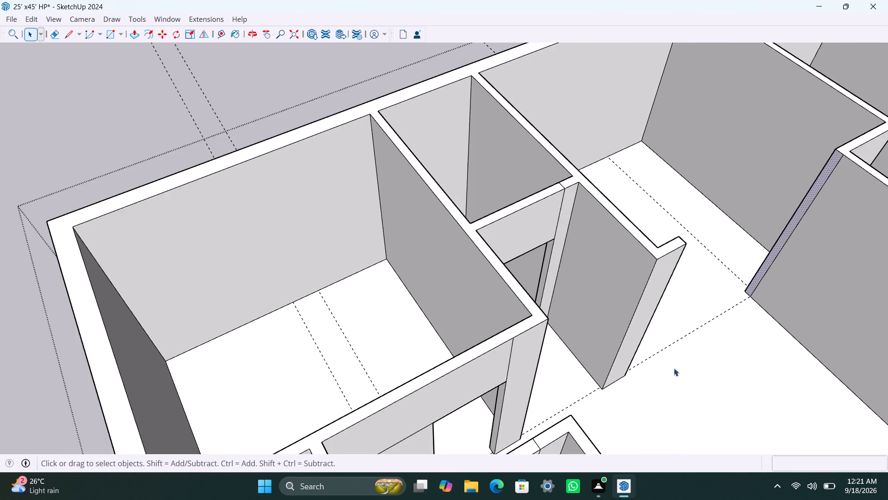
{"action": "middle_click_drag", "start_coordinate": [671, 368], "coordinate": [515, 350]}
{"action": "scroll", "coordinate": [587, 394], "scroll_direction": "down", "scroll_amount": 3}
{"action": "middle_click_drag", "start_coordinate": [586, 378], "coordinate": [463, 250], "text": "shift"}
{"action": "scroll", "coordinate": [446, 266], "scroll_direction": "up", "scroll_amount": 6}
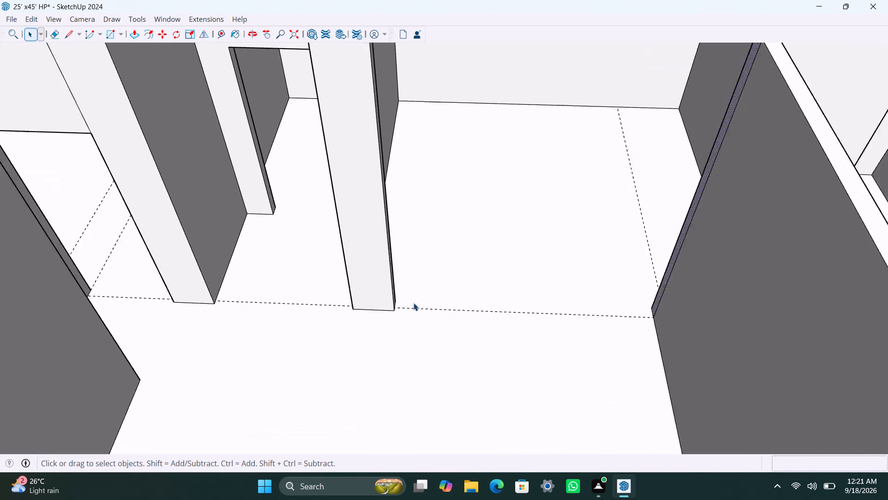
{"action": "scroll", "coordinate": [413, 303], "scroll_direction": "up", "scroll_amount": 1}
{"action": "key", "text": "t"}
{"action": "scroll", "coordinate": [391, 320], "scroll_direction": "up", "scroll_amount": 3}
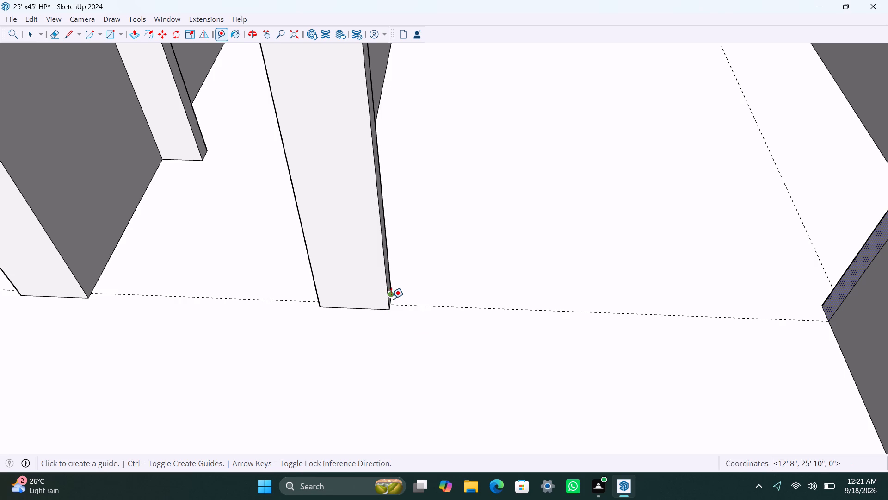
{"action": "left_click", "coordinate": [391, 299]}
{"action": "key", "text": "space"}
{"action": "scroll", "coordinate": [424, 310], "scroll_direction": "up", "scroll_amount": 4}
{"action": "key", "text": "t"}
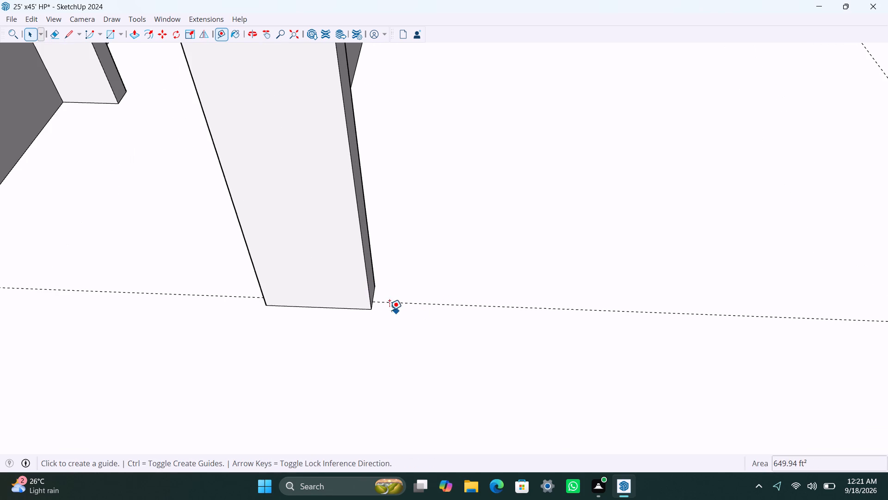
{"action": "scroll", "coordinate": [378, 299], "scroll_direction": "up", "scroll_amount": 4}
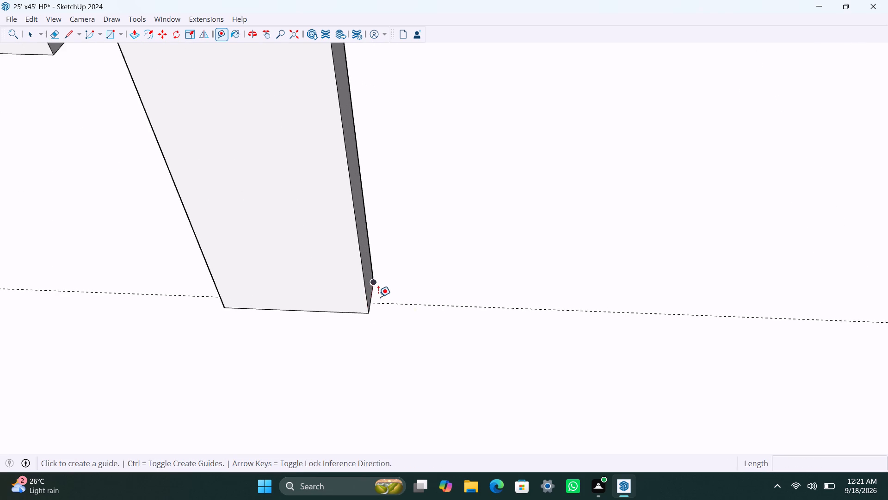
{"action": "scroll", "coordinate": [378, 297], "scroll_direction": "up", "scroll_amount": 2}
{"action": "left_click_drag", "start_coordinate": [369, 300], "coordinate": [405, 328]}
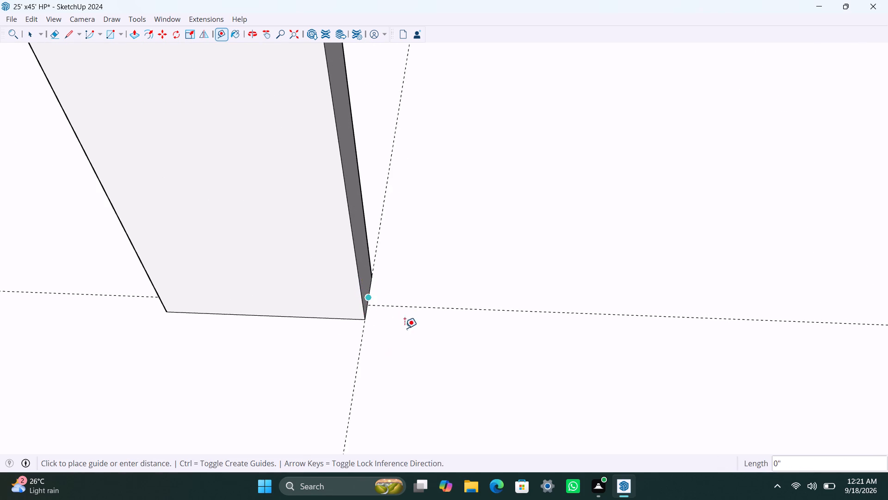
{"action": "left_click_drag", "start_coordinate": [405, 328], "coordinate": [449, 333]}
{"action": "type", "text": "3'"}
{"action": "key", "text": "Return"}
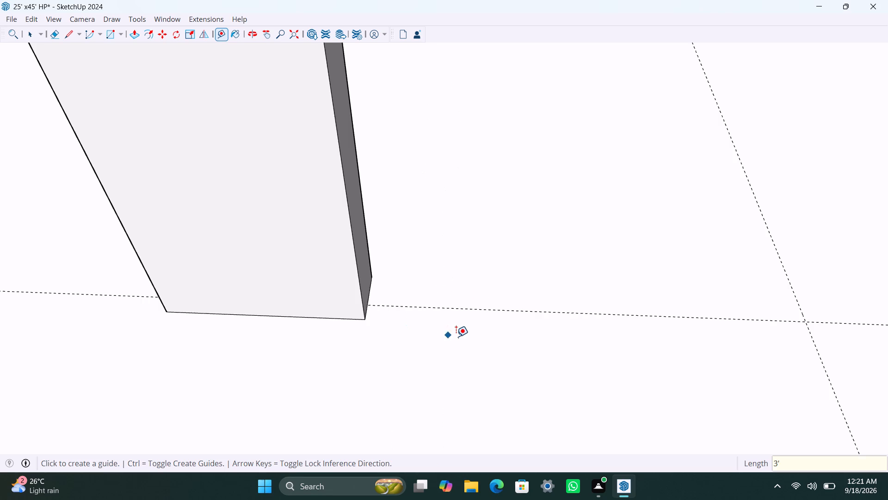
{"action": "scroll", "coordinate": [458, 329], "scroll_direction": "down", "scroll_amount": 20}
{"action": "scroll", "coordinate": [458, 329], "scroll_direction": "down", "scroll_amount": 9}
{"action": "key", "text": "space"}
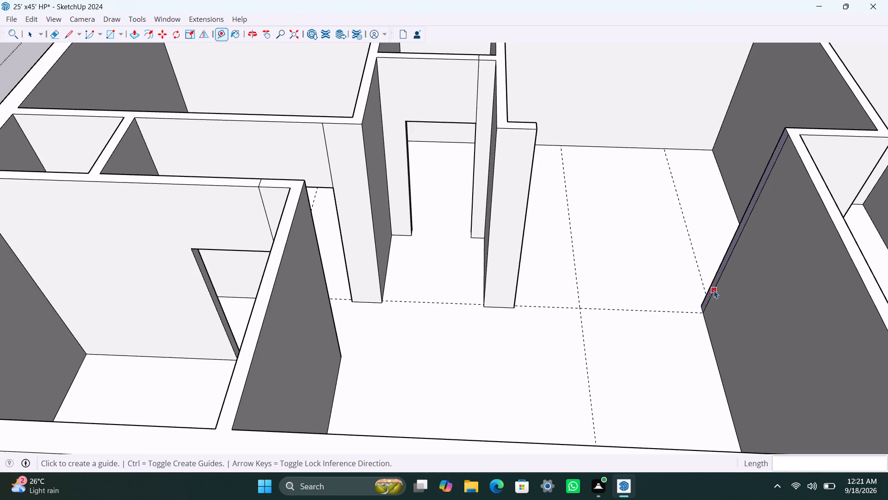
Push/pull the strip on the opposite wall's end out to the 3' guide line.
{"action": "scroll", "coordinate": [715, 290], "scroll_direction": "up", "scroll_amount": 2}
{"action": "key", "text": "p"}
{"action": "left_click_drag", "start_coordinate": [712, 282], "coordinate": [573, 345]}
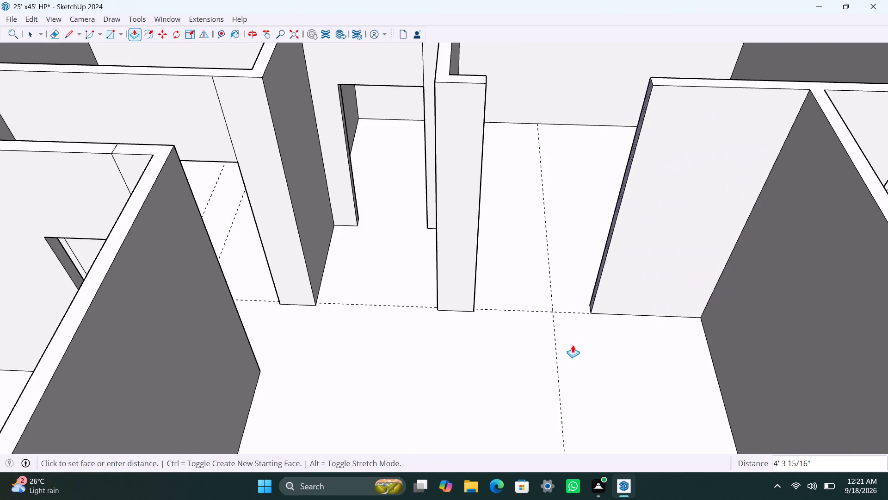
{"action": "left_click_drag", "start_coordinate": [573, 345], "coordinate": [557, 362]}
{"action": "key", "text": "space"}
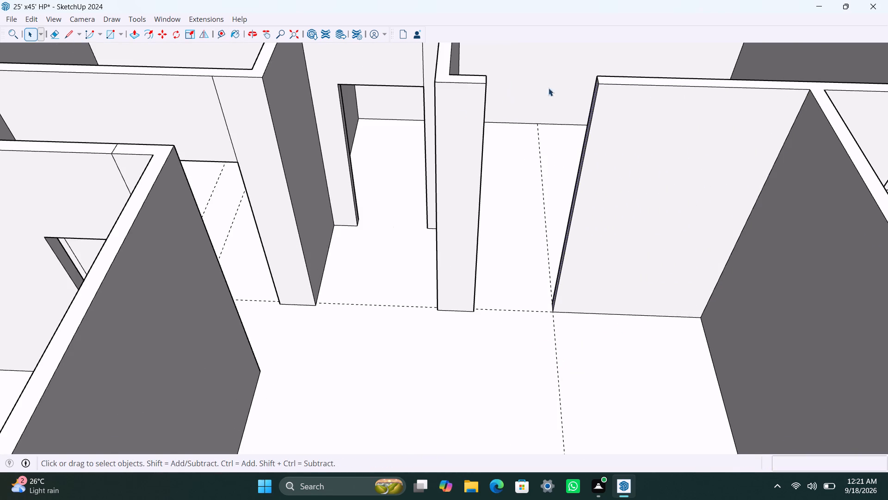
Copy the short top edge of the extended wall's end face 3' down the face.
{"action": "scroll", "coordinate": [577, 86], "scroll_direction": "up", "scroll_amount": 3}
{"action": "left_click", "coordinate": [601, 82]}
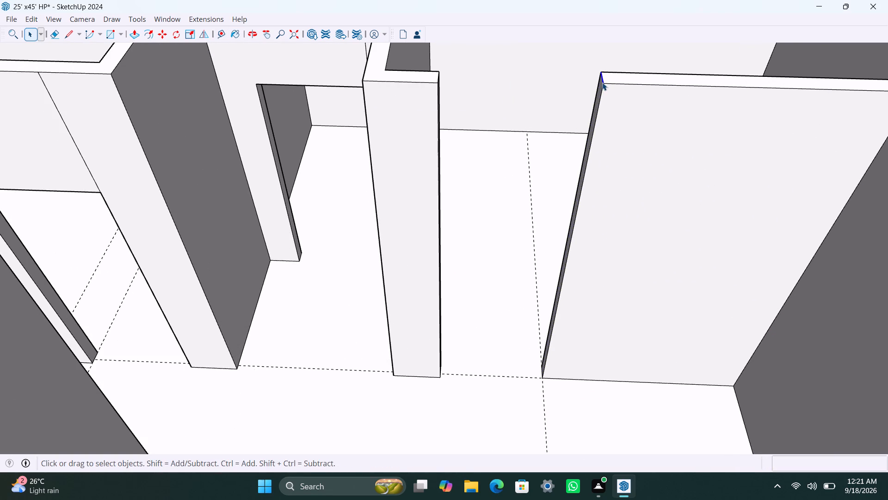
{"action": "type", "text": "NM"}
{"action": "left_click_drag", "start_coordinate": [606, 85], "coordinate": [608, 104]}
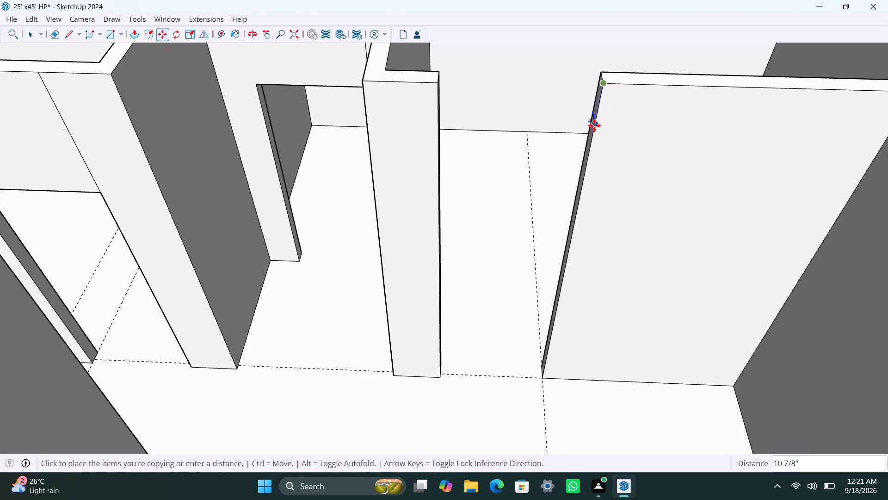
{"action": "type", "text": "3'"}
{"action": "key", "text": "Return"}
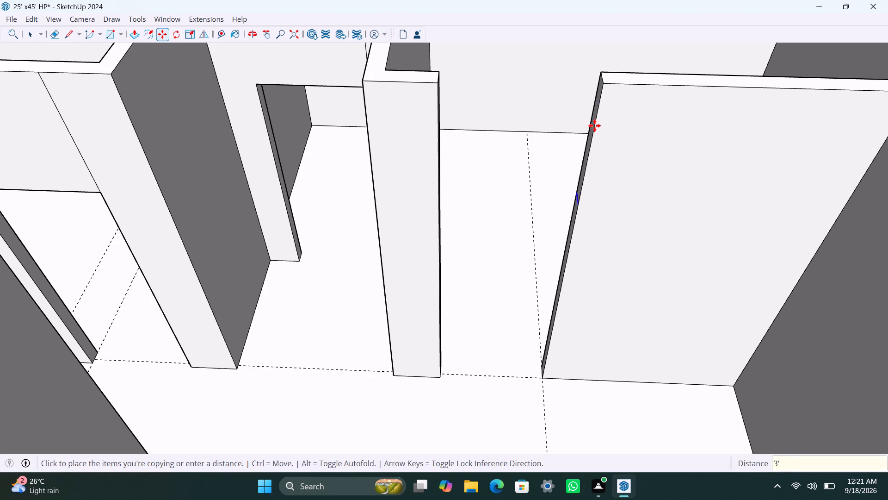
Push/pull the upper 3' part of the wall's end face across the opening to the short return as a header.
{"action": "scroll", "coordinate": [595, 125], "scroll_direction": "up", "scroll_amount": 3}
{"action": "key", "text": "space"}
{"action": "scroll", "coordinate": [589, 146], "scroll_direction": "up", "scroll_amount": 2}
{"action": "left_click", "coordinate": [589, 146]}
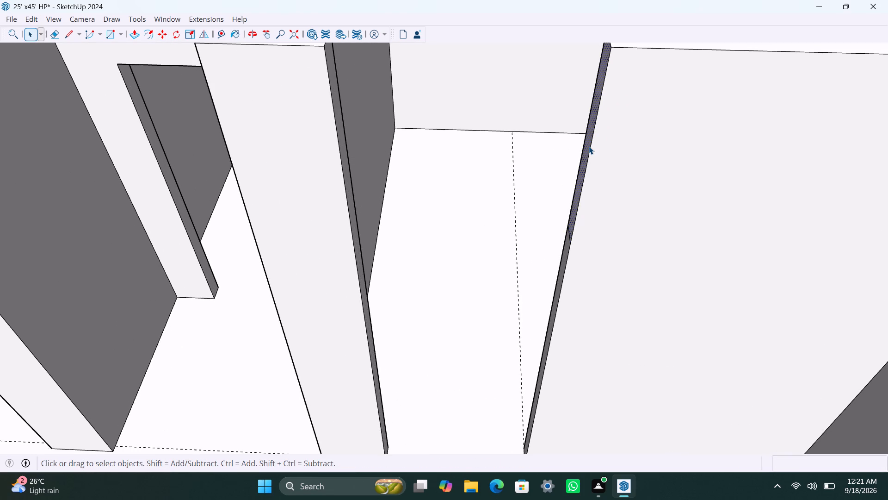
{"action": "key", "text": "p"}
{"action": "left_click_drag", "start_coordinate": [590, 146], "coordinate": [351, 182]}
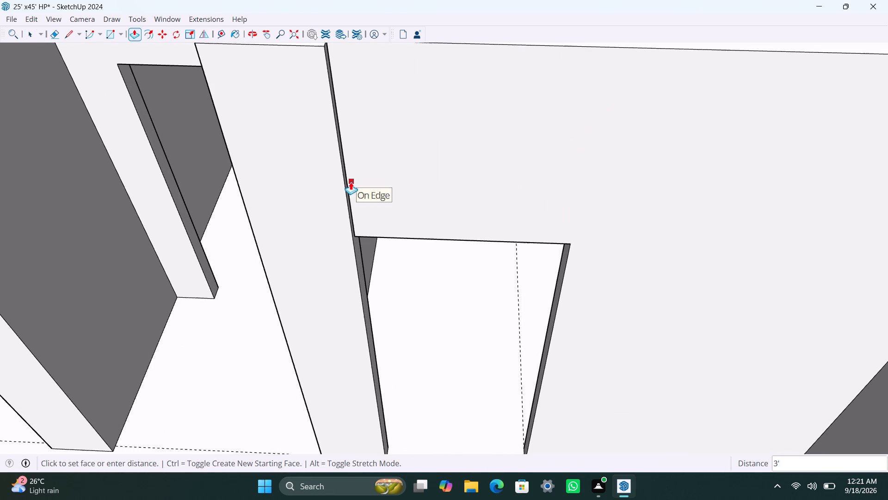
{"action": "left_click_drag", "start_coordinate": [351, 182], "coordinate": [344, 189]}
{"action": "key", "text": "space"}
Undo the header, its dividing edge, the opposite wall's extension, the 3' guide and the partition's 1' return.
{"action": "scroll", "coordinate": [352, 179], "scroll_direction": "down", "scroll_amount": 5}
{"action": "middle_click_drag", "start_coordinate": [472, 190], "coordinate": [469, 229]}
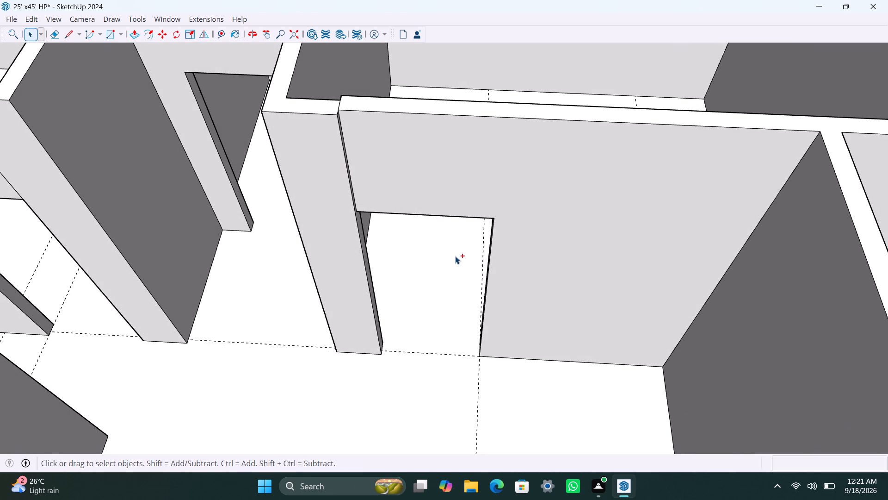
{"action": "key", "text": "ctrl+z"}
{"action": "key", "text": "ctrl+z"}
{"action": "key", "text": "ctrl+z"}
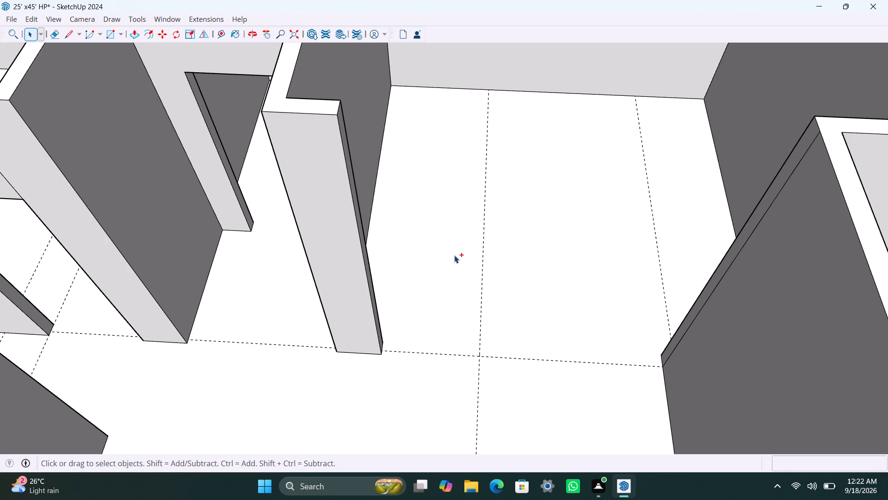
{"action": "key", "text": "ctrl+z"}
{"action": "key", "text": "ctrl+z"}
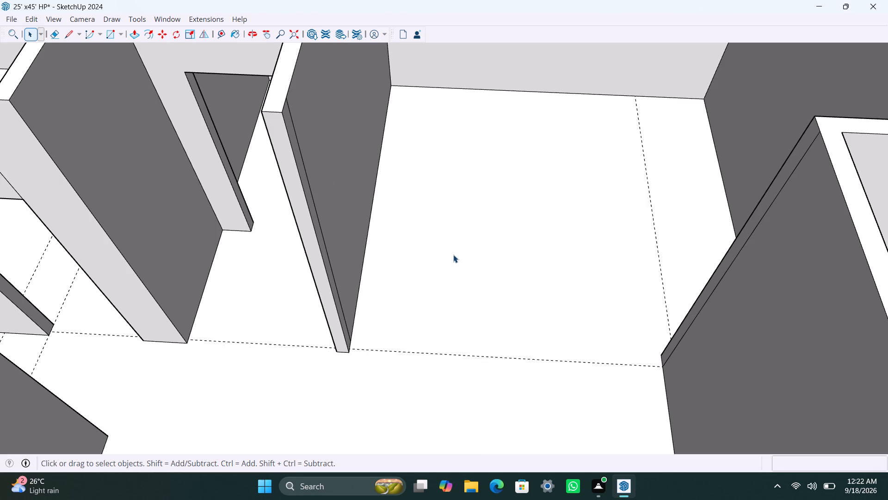
Push/pull the partition's end face into line with the outer vertical edge of the strip on the opposite wall.
{"action": "left_click", "coordinate": [330, 305]}
{"action": "key", "text": "p"}
{"action": "left_click_drag", "start_coordinate": [330, 306], "coordinate": [670, 294]}
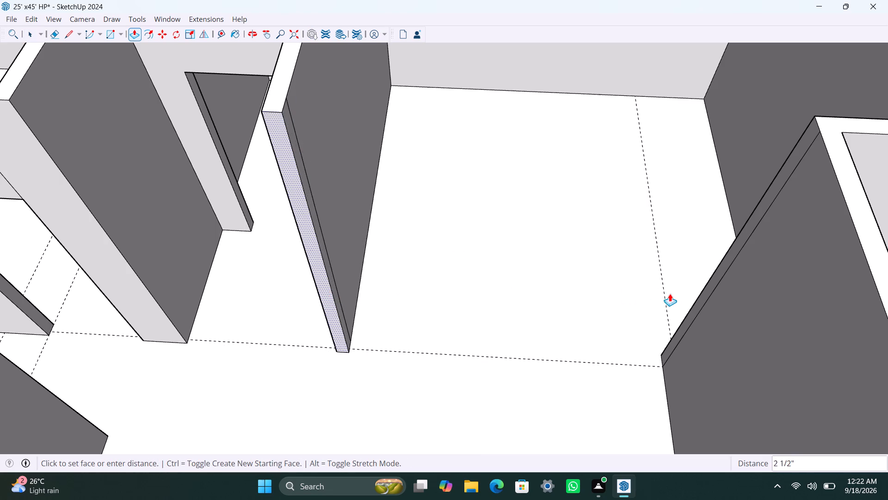
{"action": "left_click_drag", "start_coordinate": [670, 294], "coordinate": [704, 304]}
{"action": "key", "text": "space"}
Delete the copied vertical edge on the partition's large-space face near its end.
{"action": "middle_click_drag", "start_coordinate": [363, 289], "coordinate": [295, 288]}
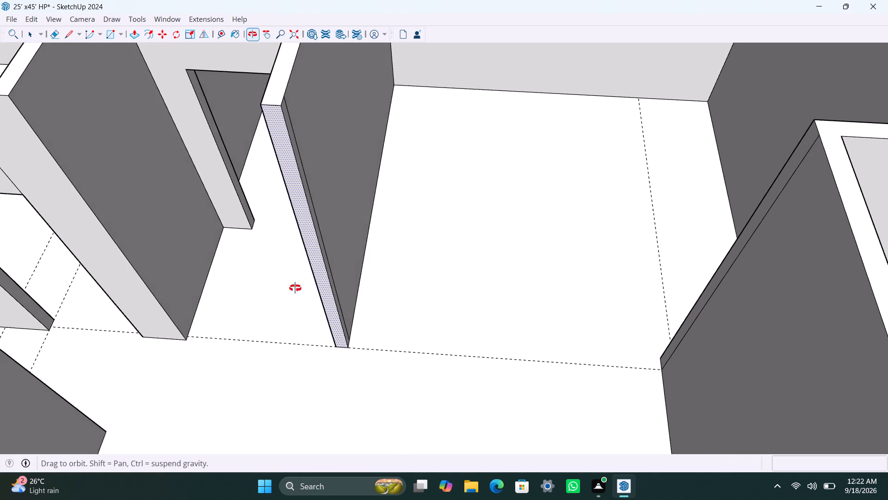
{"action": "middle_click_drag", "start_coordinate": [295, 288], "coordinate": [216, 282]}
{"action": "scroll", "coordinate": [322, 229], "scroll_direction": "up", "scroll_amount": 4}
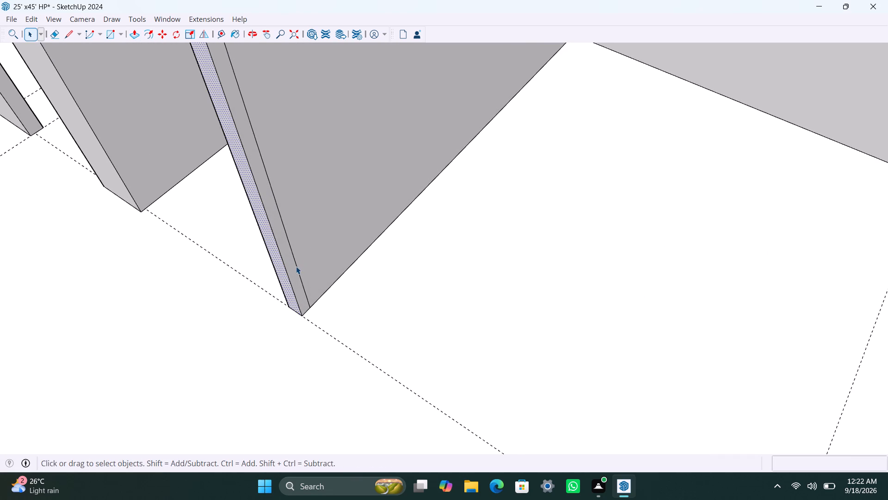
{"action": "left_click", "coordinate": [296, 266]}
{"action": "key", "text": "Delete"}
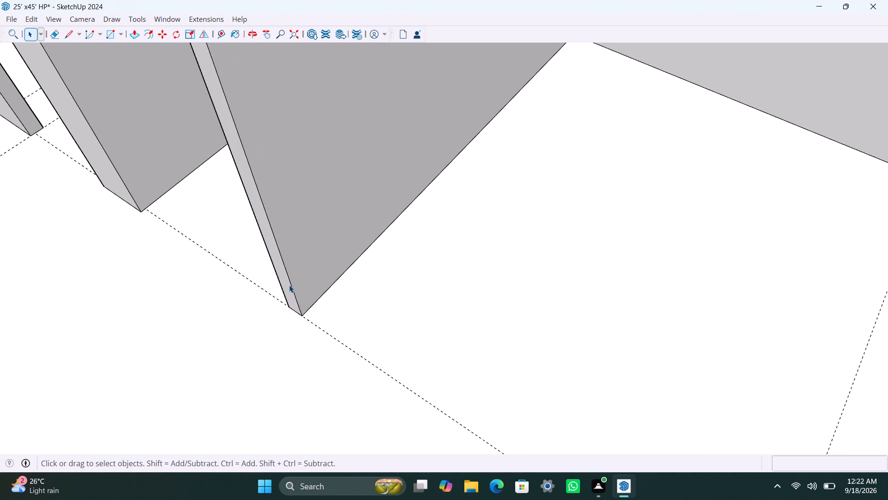
Copy the partition's vertical end edge 4.5" inward along its large-space face.
{"action": "left_click", "coordinate": [290, 281]}
{"action": "key", "text": "m"}
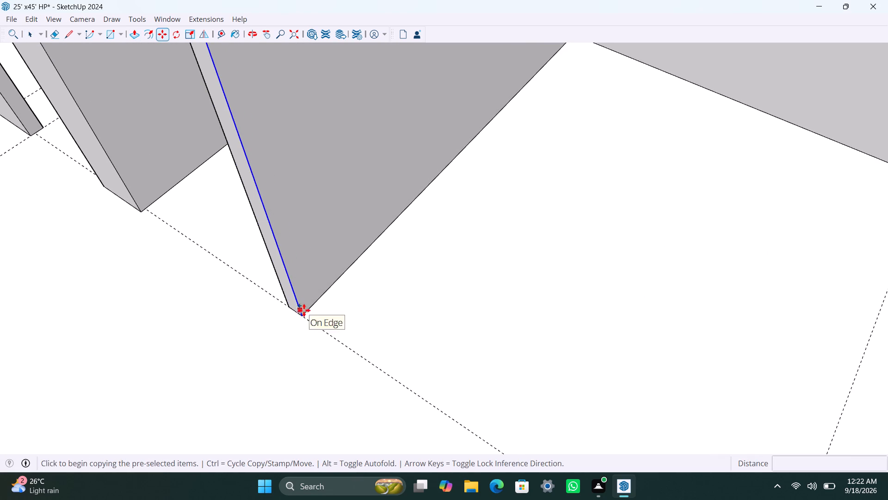
{"action": "left_click", "coordinate": [303, 310]}
{"action": "type", "text": "4.5"}
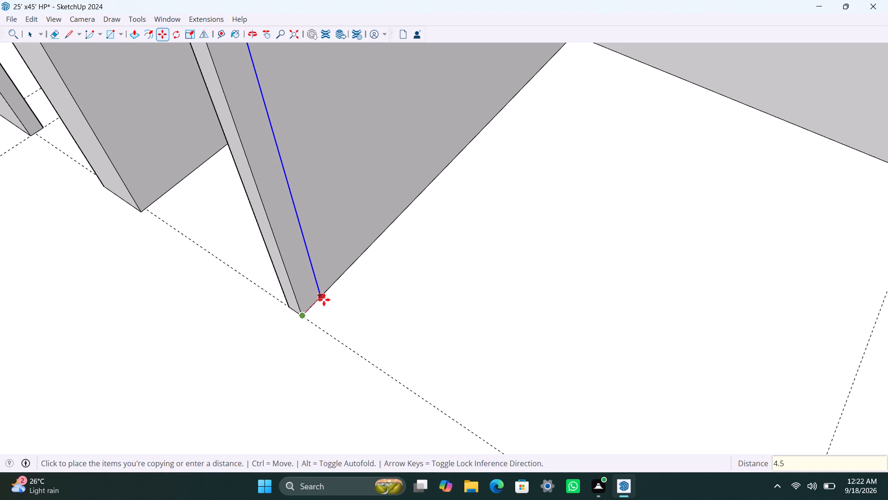
{"action": "key", "text": "shift+quotedbl"}
{"action": "key", "text": "Return"}
{"action": "key", "text": "space"}
Push/pull the 4.5" strip at the partition's end outward 1' as a short return.
{"action": "left_click", "coordinate": [301, 290]}
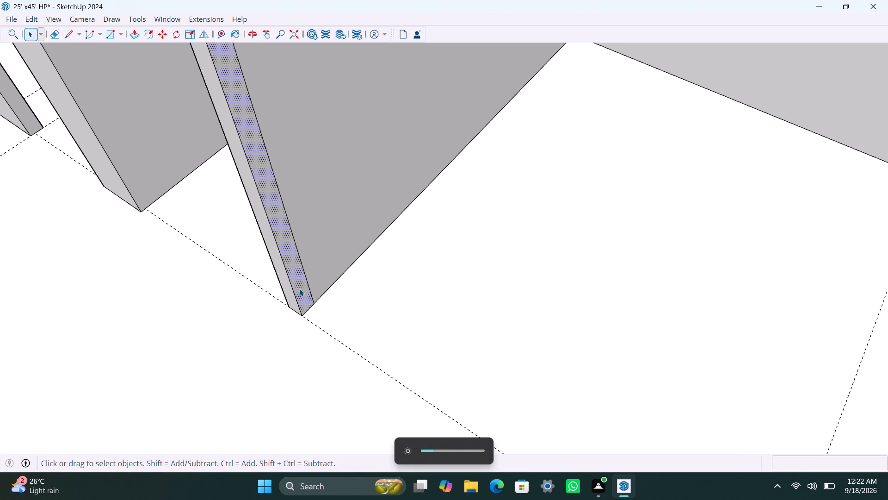
{"action": "key", "text": "p"}
{"action": "left_click_drag", "start_coordinate": [299, 288], "coordinate": [317, 305]}
{"action": "key", "text": "1"}
{"action": "key", "text": "apostrophe"}
{"action": "key", "text": "Return"}
{"action": "key", "text": "space"}
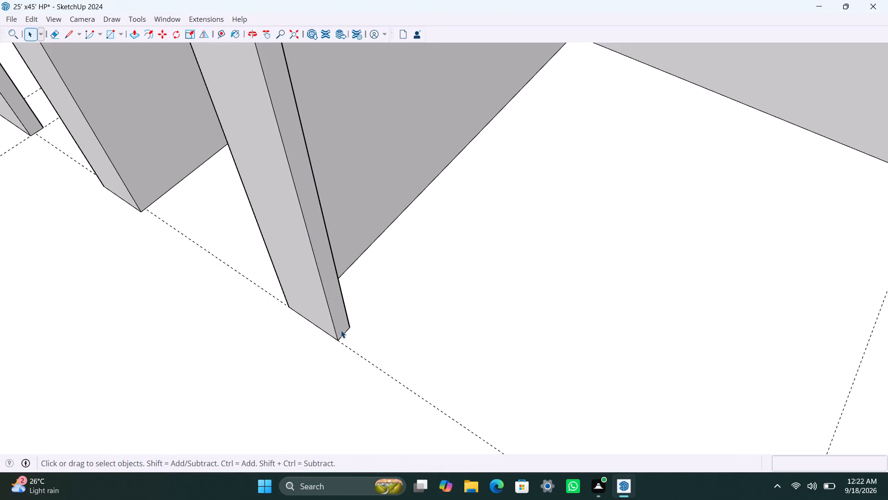
Place a guide 3' from the bottom edge of the short return's end, across the passage.
{"action": "key", "text": "t"}
{"action": "left_click", "coordinate": [341, 333]}
{"action": "key", "text": "3"}
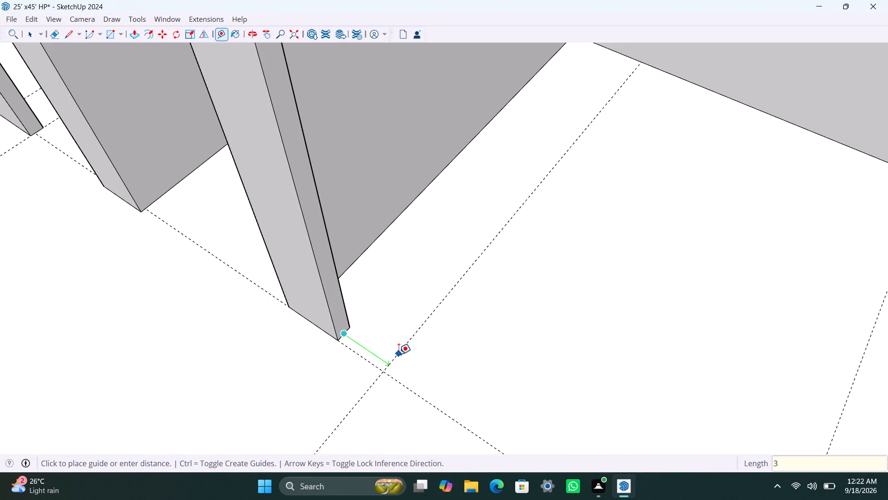
{"action": "key", "text": "apostrophe"}
{"action": "key", "text": "Return"}
Push/pull the narrow vertical strip on the opposite wall out to the 3' guide.
{"action": "scroll", "coordinate": [427, 353], "scroll_direction": "down", "scroll_amount": 8}
{"action": "middle_click_drag", "start_coordinate": [384, 377], "coordinate": [606, 377]}
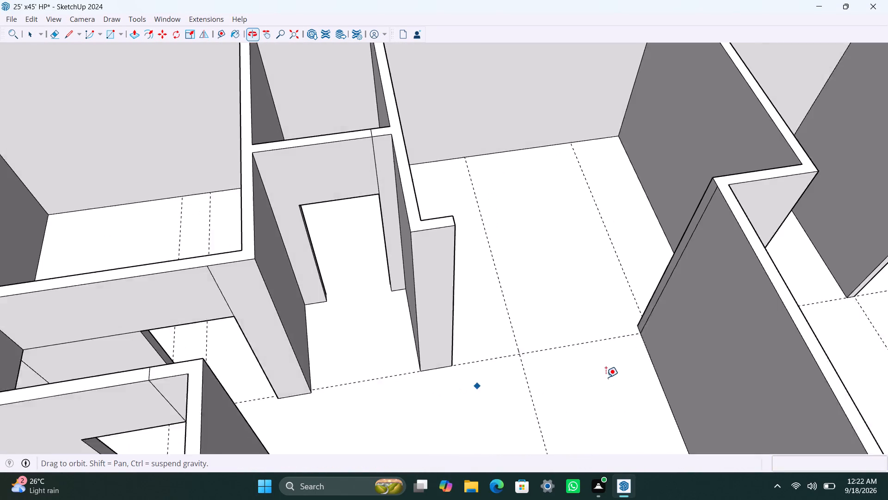
{"action": "middle_click_drag", "start_coordinate": [606, 377], "coordinate": [606, 380]}
{"action": "scroll", "coordinate": [654, 288], "scroll_direction": "up", "scroll_amount": 2}
{"action": "key", "text": "space"}
{"action": "left_click", "coordinate": [654, 291]}
{"action": "key", "text": "p"}
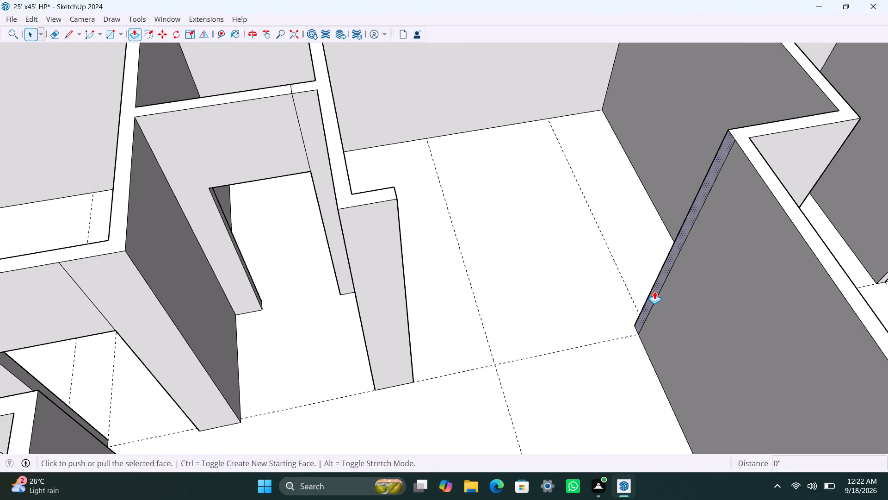
{"action": "left_click_drag", "start_coordinate": [654, 291], "coordinate": [506, 398]}
{"action": "key", "text": "space"}
Copy the top edge of the extended wall's end face 3' down.
{"action": "left_click", "coordinate": [519, 174]}
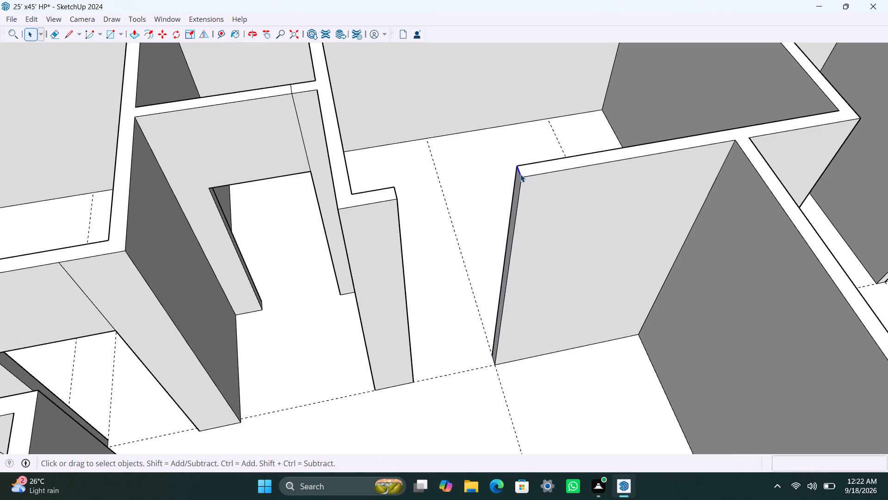
{"action": "key", "text": "m"}
{"action": "left_click_drag", "start_coordinate": [522, 182], "coordinate": [523, 198]}
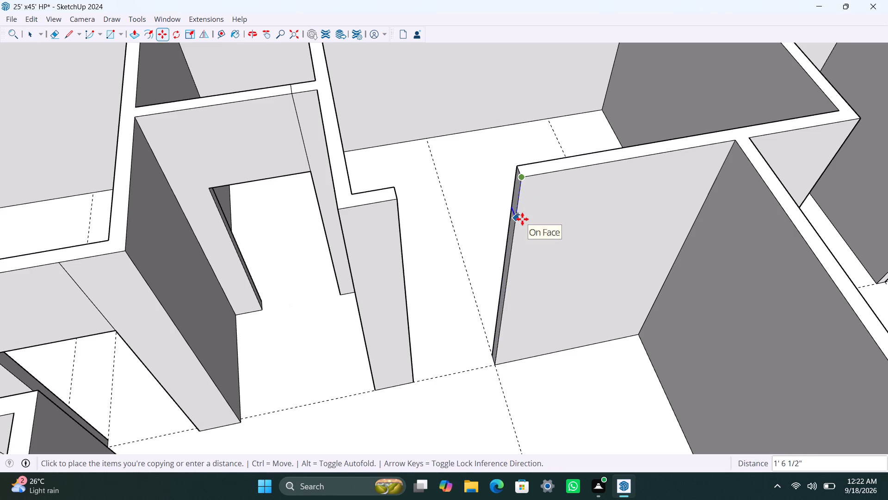
{"action": "type", "text": "3'"}
{"action": "key", "text": "Return"}
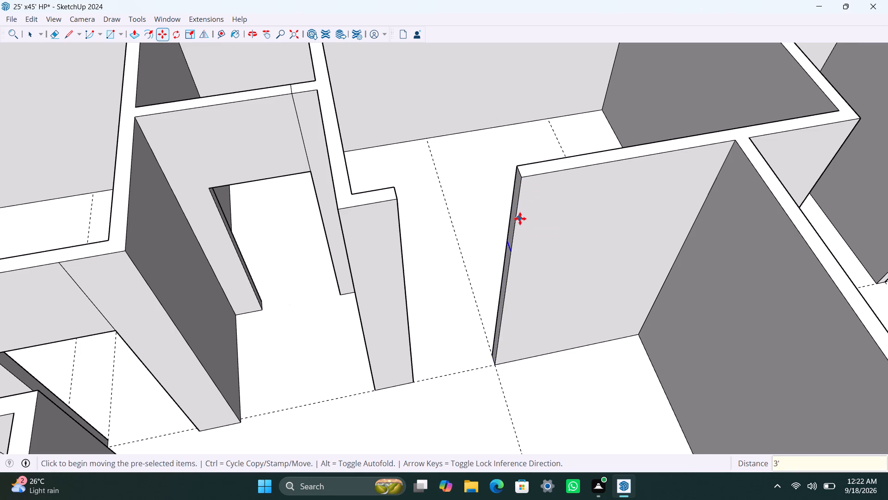
Push/pull the upper 3' part of the end face across the opening to the short return as a header, and save the model.
{"action": "scroll", "coordinate": [519, 219], "scroll_direction": "up", "scroll_amount": 2}
{"action": "key", "text": "space"}
{"action": "left_click", "coordinate": [512, 207]}
{"action": "key", "text": "p"}
{"action": "left_click_drag", "start_coordinate": [514, 206], "coordinate": [374, 245]}
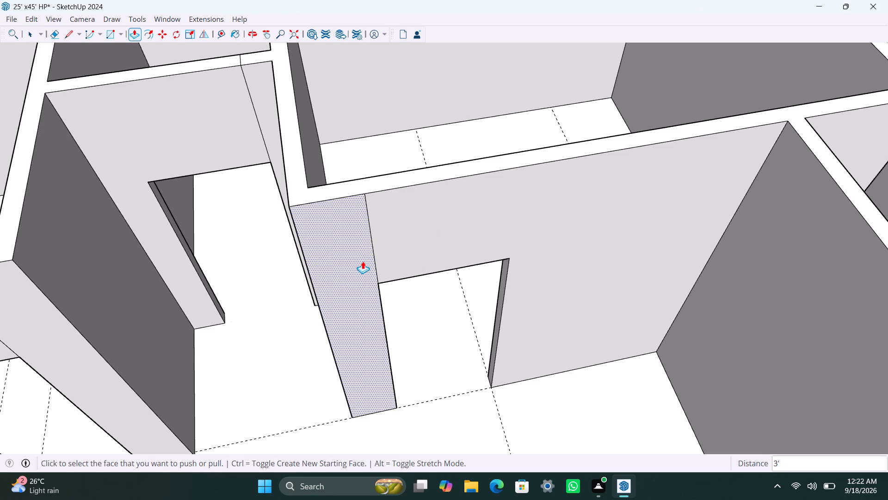
{"action": "key", "text": "ctrl+s"}
Place a guide 3' below the top edge of the room's wall shared with the two small front rooms.
{"action": "scroll", "coordinate": [370, 258], "scroll_direction": "down", "scroll_amount": 17}
{"action": "scroll", "coordinate": [460, 207], "scroll_direction": "up", "scroll_amount": 3}
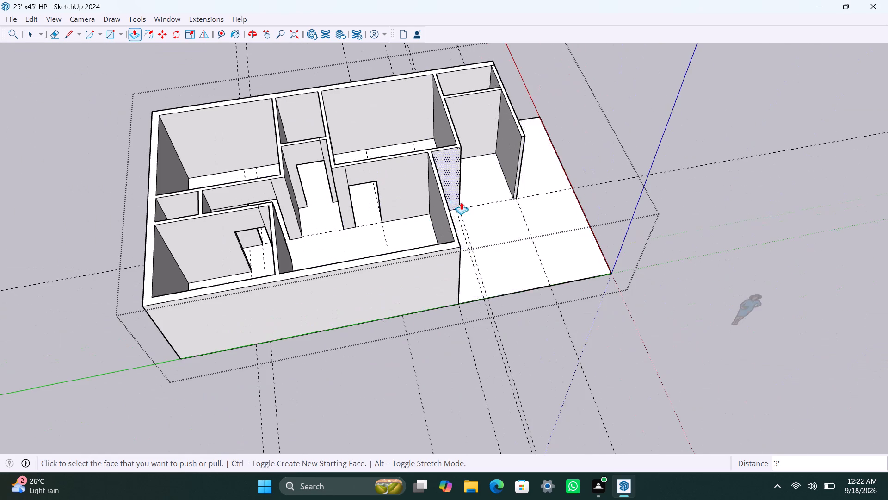
{"action": "middle_click_drag", "start_coordinate": [355, 163], "coordinate": [734, 137]}
{"action": "scroll", "coordinate": [734, 137], "scroll_direction": "up", "scroll_amount": 1}
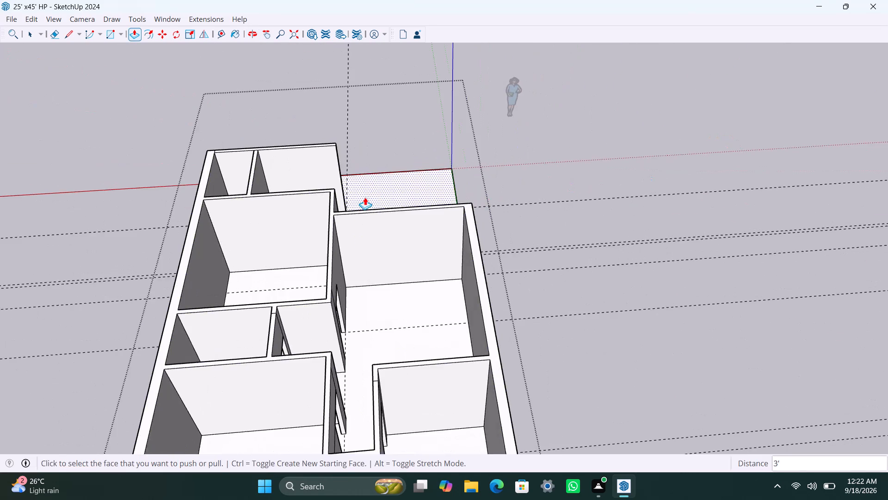
{"action": "scroll", "coordinate": [334, 199], "scroll_direction": "up", "scroll_amount": 2}
{"action": "middle_click_drag", "start_coordinate": [237, 241], "coordinate": [381, 250]}
{"action": "scroll", "coordinate": [351, 242], "scroll_direction": "up", "scroll_amount": 3}
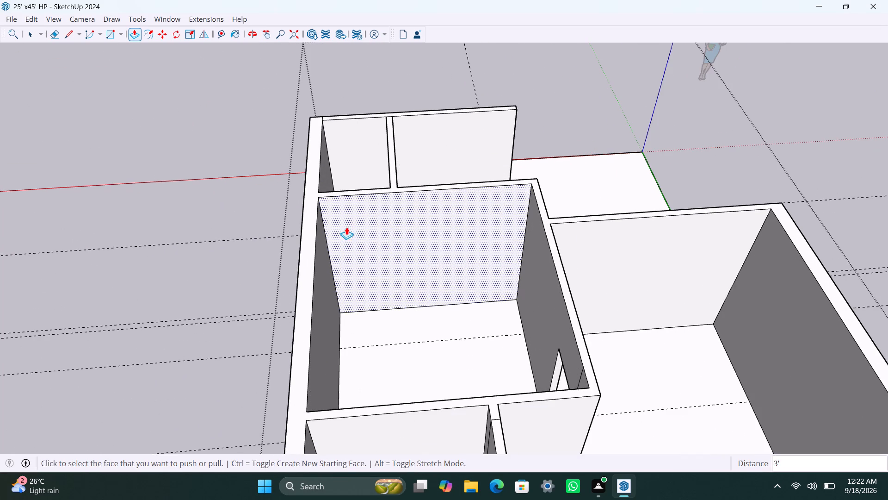
{"action": "key", "text": "space"}
{"action": "left_click", "coordinate": [344, 229]}
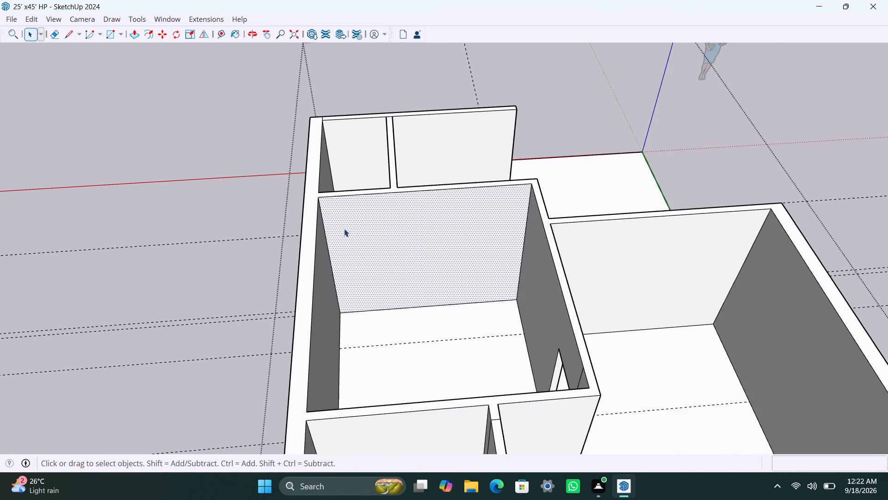
{"action": "key", "text": "t"}
{"action": "left_click", "coordinate": [346, 196]}
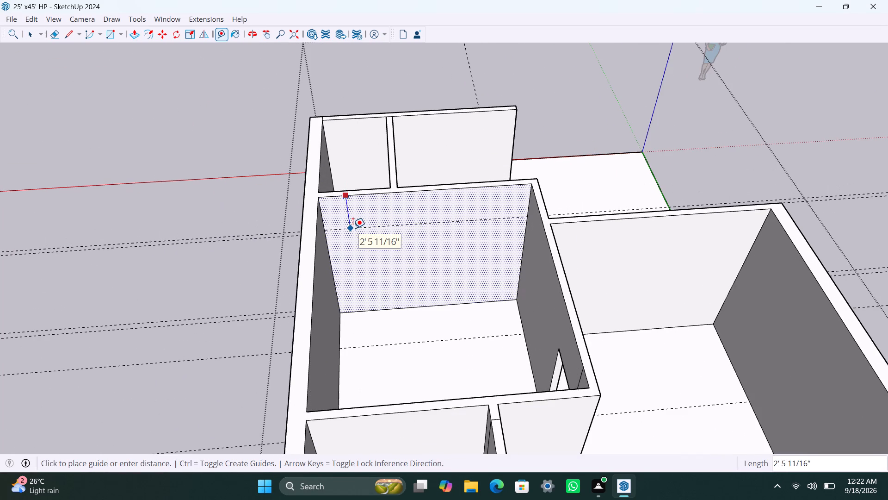
{"action": "key", "text": "4"}
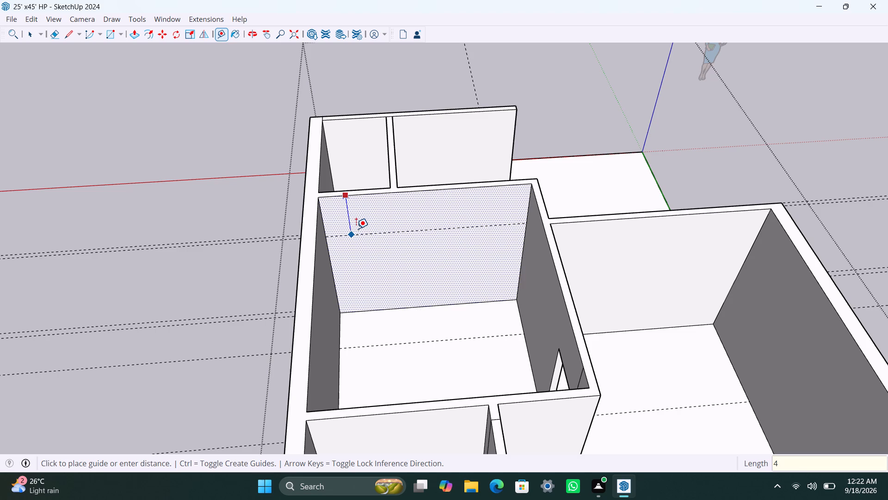
{"action": "key", "text": "BackSpace"}
{"action": "type", "text": "3'"}
{"action": "key", "text": "Return"}
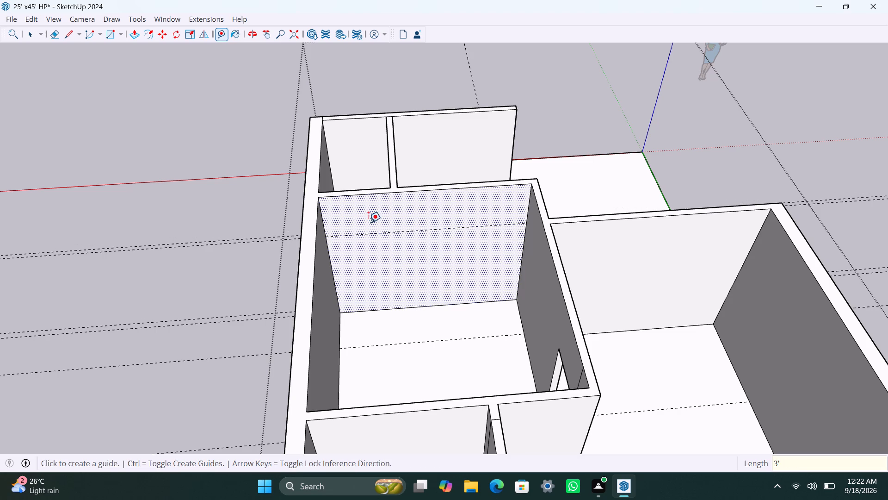
Place a vertical guide about 7" from that wall's outer-wall corner and another one 3' beyond it.
{"action": "left_click", "coordinate": [324, 218]}
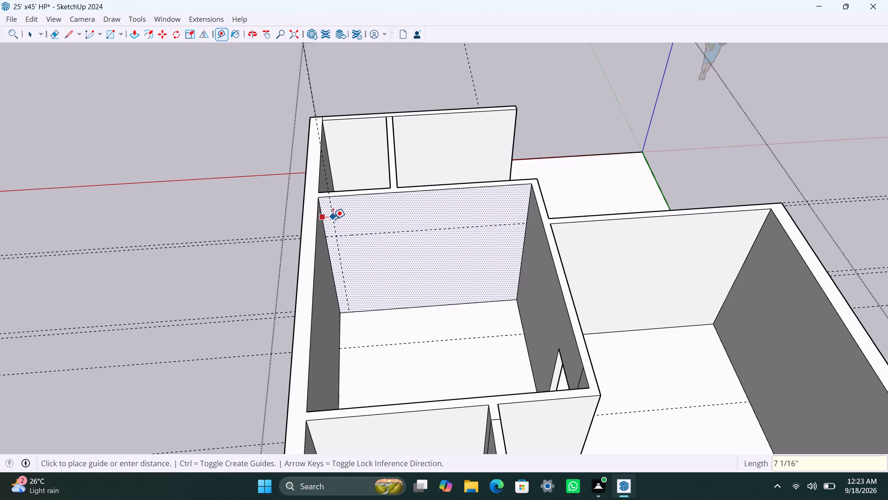
{"action": "left_click", "coordinate": [333, 219]}
{"action": "left_click", "coordinate": [334, 217]}
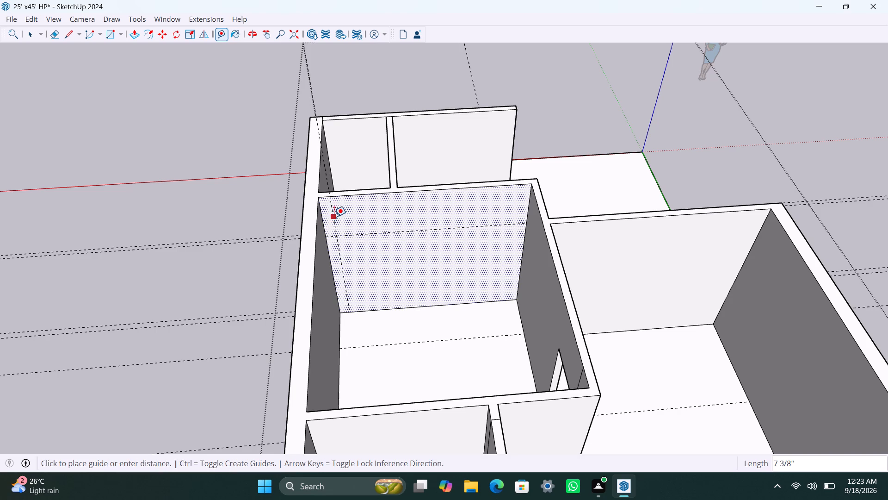
{"action": "key", "text": "3"}
{"action": "key", "text": "apostrophe"}
{"action": "key", "text": "Return"}
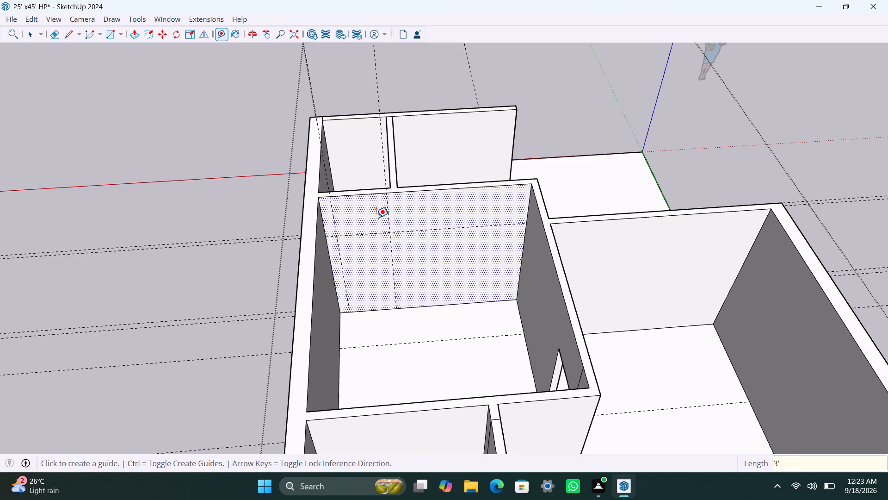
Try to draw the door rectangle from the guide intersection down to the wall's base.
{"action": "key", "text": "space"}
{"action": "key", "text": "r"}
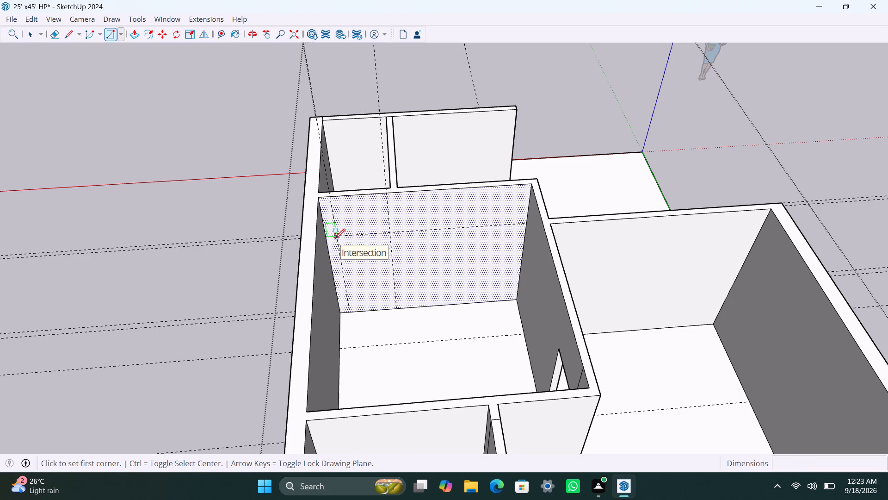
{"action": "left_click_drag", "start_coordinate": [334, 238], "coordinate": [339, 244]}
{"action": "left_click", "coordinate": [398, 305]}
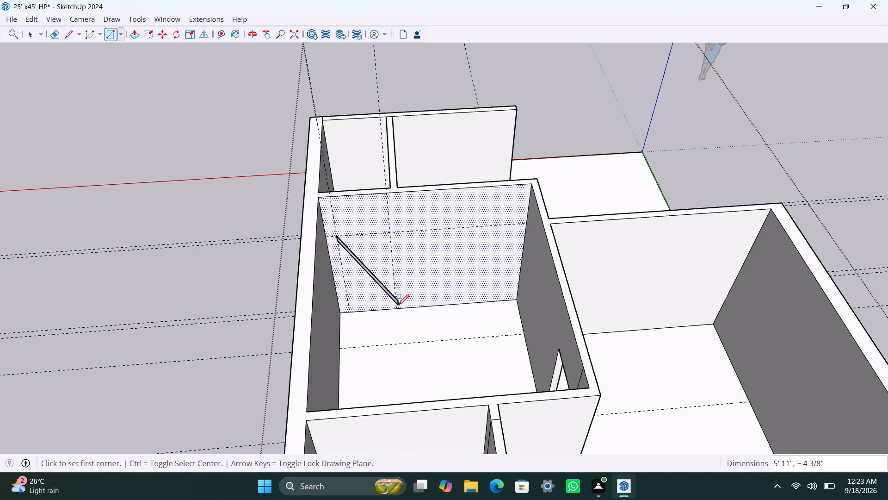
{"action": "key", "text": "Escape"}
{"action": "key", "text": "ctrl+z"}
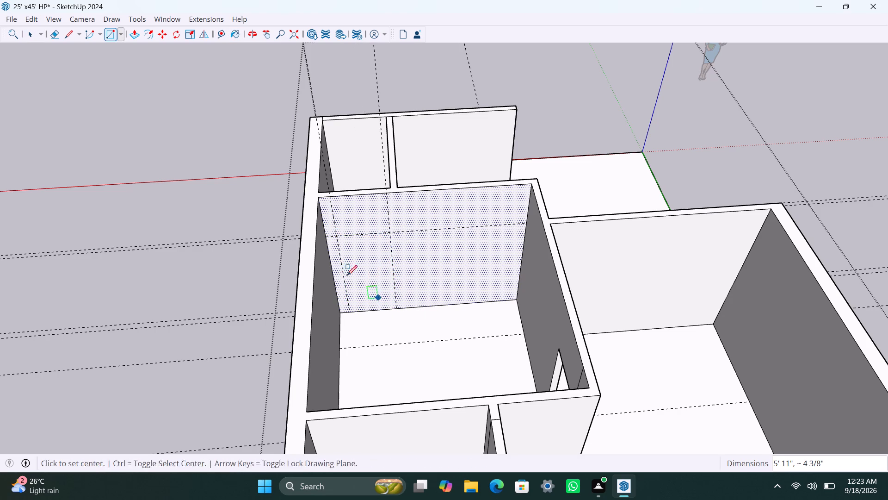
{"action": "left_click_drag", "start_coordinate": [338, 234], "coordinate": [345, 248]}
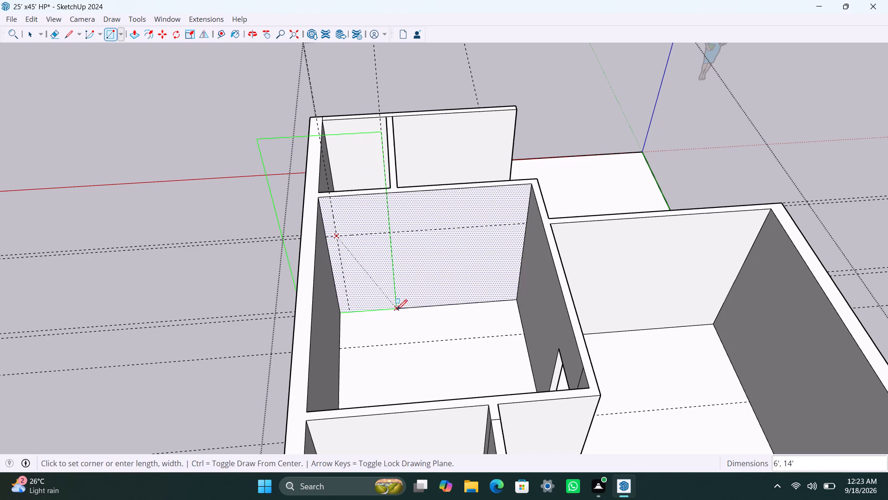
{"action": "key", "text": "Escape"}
Draw a 3' wide door rectangle between the guides down to the floor and push it 4 1/2" through the wall.
{"action": "key", "text": "r"}
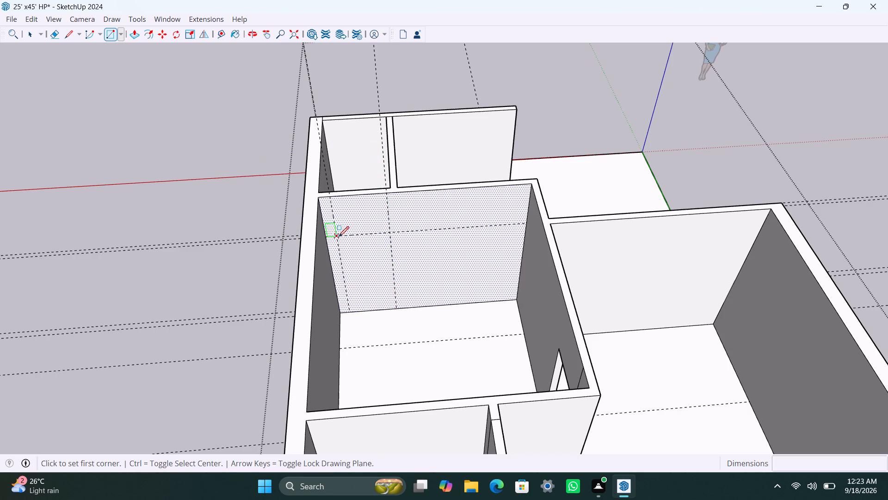
{"action": "left_click", "coordinate": [339, 236]}
{"action": "left_click", "coordinate": [398, 308]}
{"action": "key", "text": "space"}
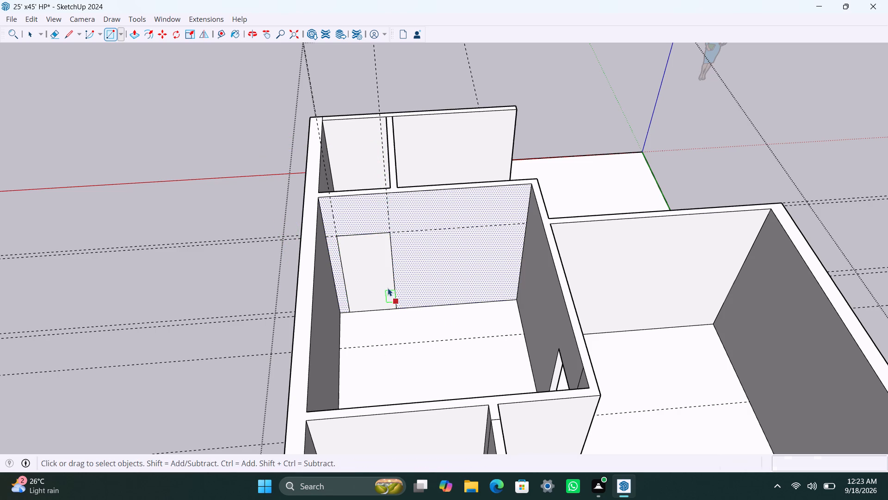
{"action": "left_click", "coordinate": [386, 287]}
{"action": "key", "text": "p"}
{"action": "left_click", "coordinate": [387, 286]}
{"action": "left_click", "coordinate": [381, 276]}
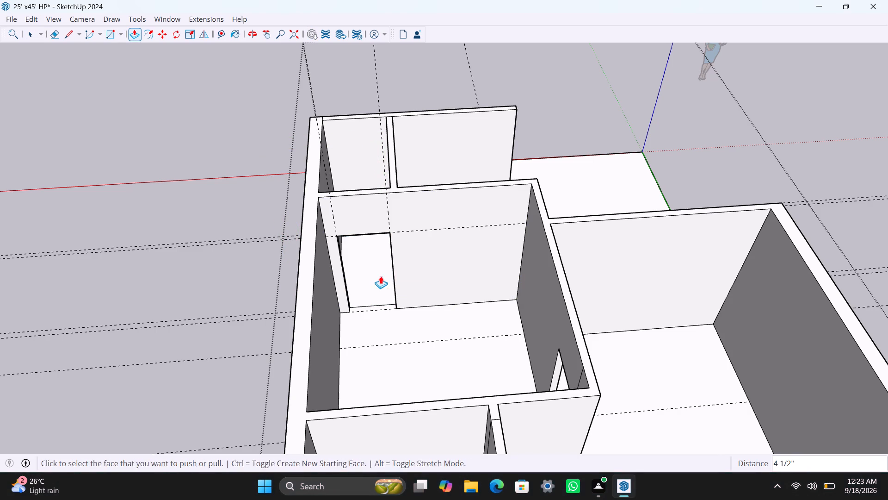
{"action": "key", "text": "space"}
{"action": "left_click", "coordinate": [600, 126]}
Place a guide 3' below the top edge of the large space's outer wall facing the open front slab.
{"action": "scroll", "coordinate": [615, 245], "scroll_direction": "down", "scroll_amount": 4}
{"action": "middle_click_drag", "start_coordinate": [648, 325], "coordinate": [214, 301]}
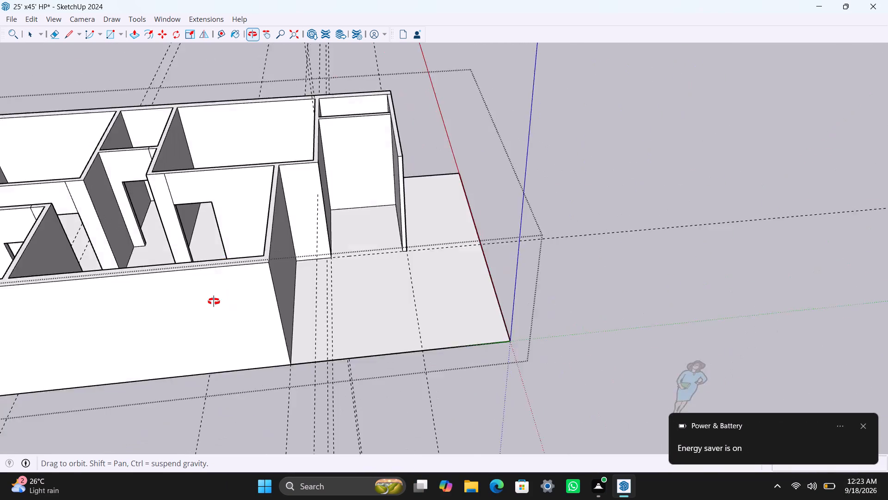
{"action": "middle_click_drag", "start_coordinate": [214, 301], "coordinate": [212, 303]}
{"action": "scroll", "coordinate": [299, 273], "scroll_direction": "down", "scroll_amount": 4}
{"action": "middle_click_drag", "start_coordinate": [480, 303], "coordinate": [90, 290]}
{"action": "scroll", "coordinate": [331, 248], "scroll_direction": "down", "scroll_amount": 3}
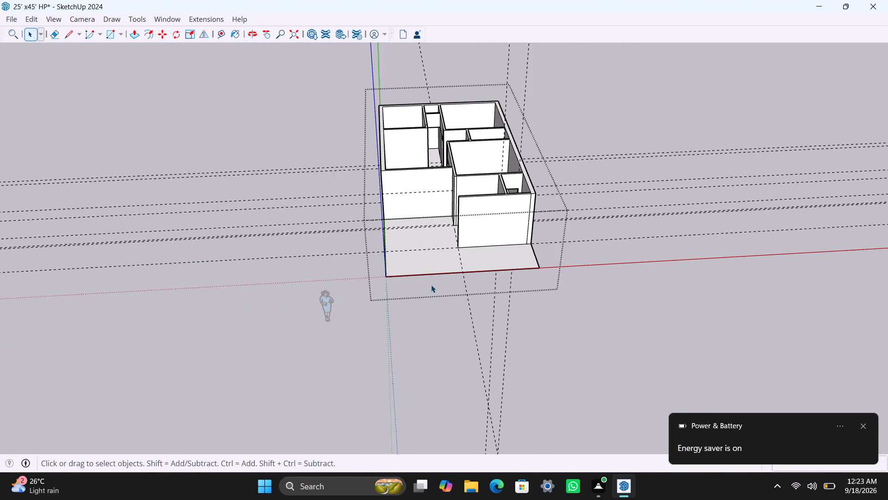
{"action": "middle_click_drag", "start_coordinate": [434, 287], "coordinate": [419, 337]}
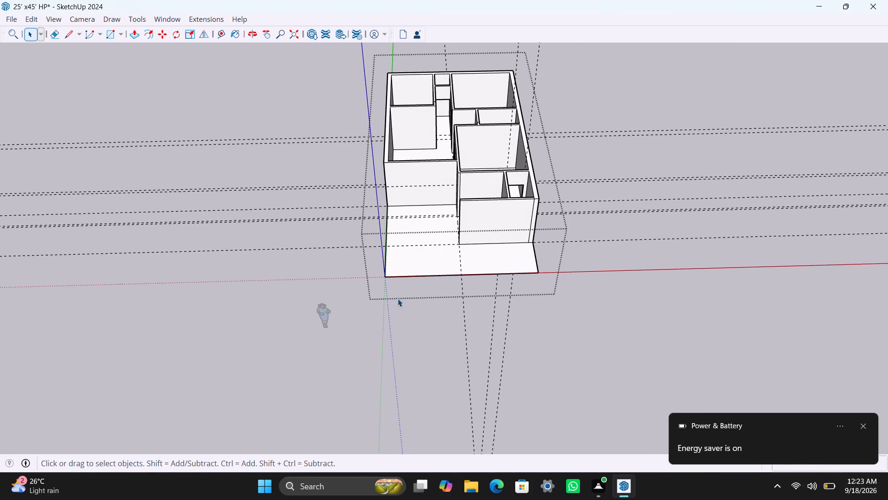
{"action": "scroll", "coordinate": [398, 292], "scroll_direction": "down", "scroll_amount": 1}
{"action": "middle_click_drag", "start_coordinate": [396, 288], "coordinate": [414, 397]}
{"action": "scroll", "coordinate": [429, 323], "scroll_direction": "up", "scroll_amount": 9}
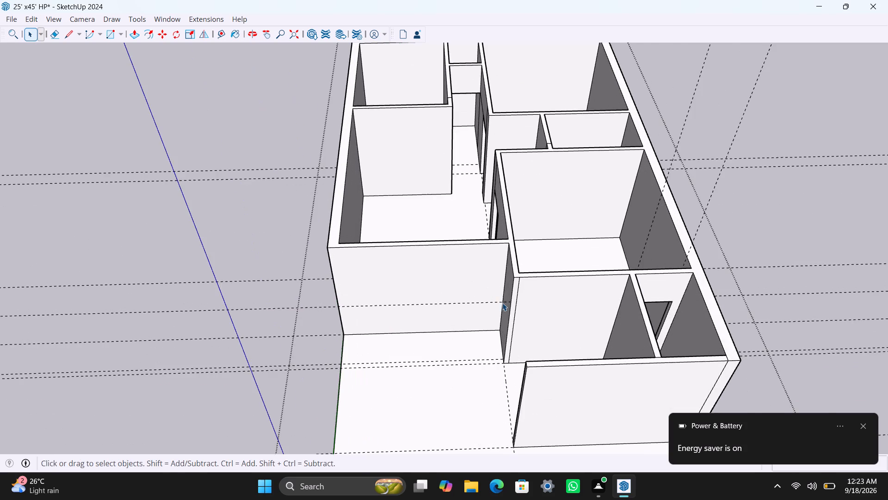
{"action": "scroll", "coordinate": [502, 303], "scroll_direction": "up", "scroll_amount": 1}
{"action": "middle_click_drag", "start_coordinate": [474, 311], "coordinate": [471, 268]}
{"action": "key", "text": "t"}
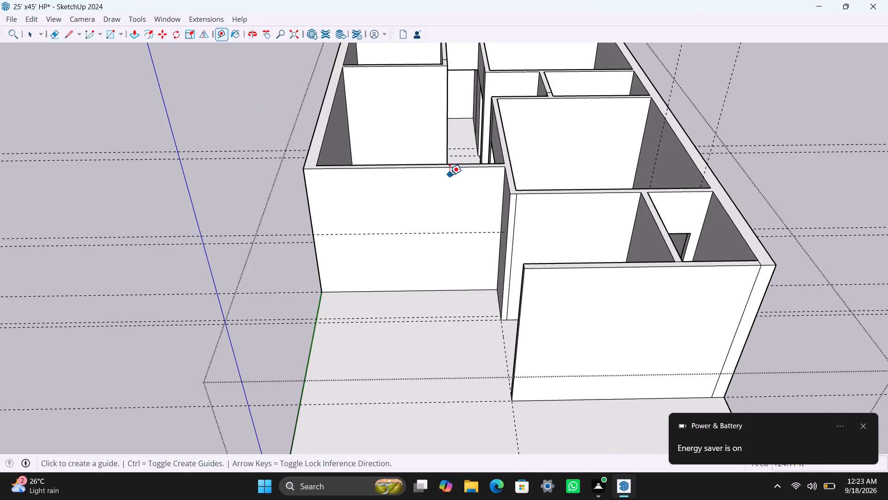
{"action": "left_click_drag", "start_coordinate": [450, 169], "coordinate": [450, 180]}
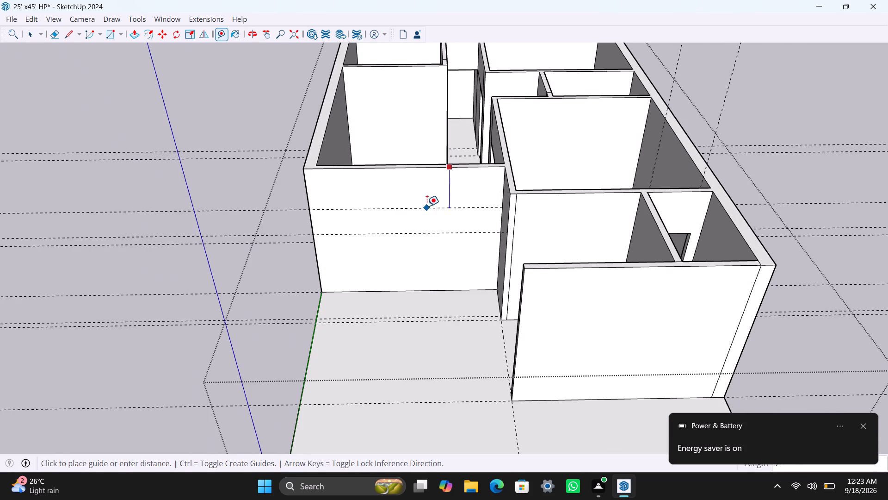
{"action": "type", "text": "3'"}
{"action": "key", "text": "Return"}
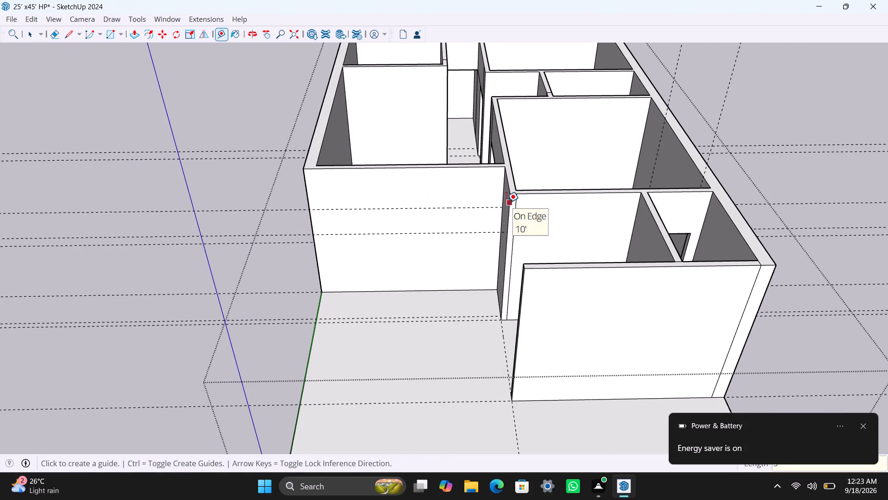
Place a vertical guide just in from the inner corner edge of the front outer wall and another one 3' beyond it.
{"action": "left_click", "coordinate": [502, 194]}
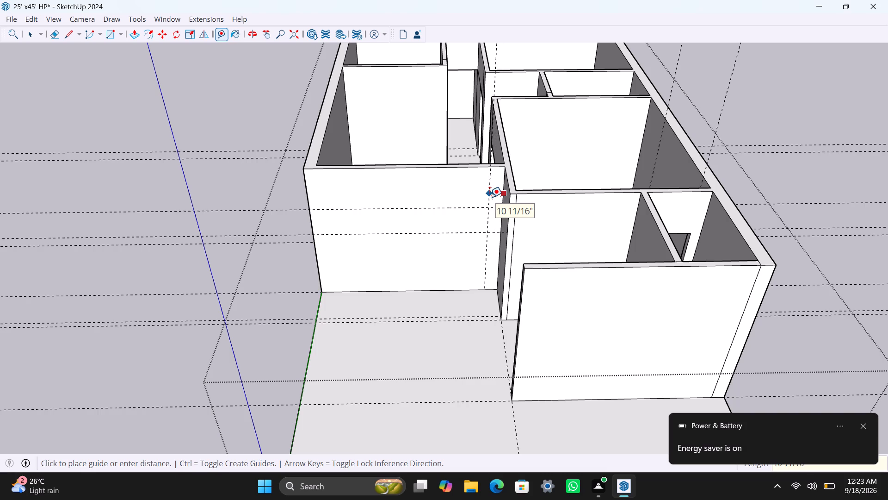
{"action": "left_click", "coordinate": [496, 194]}
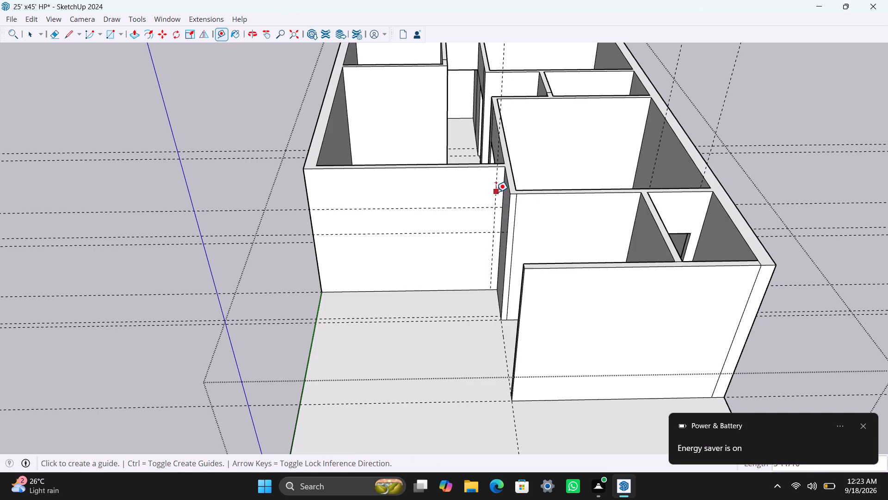
{"action": "left_click", "coordinate": [496, 192]}
{"action": "key", "text": "3"}
{"action": "key", "text": "apostrophe"}
{"action": "key", "text": "Return"}
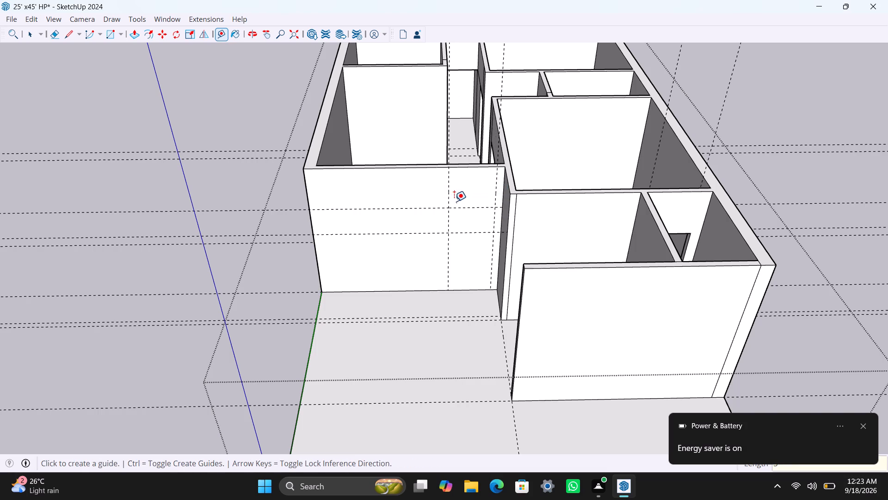
Draw a 3' wide door rectangle between the guides from the header guide to the floor and push it through the front wall.
{"action": "key", "text": "r"}
{"action": "left_click_drag", "start_coordinate": [450, 207], "coordinate": [454, 221]}
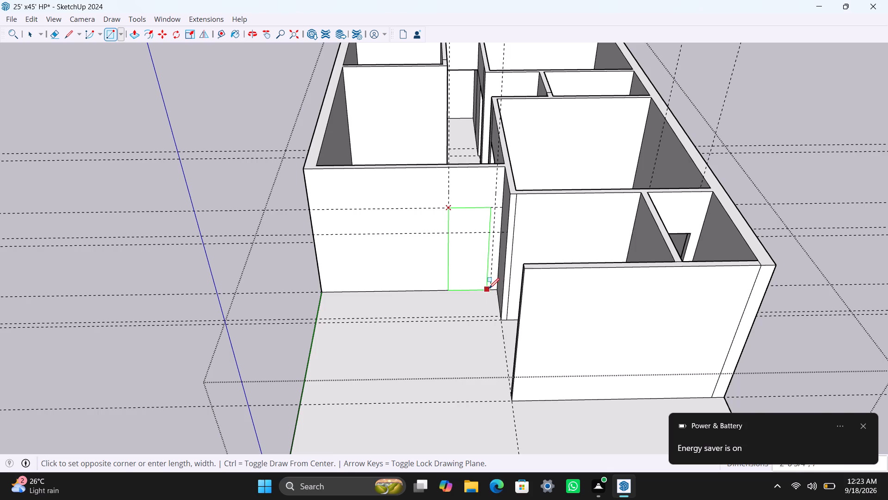
{"action": "left_click", "coordinate": [490, 289]}
{"action": "key", "text": "space"}
{"action": "left_click", "coordinate": [482, 270]}
{"action": "key", "text": "p"}
{"action": "left_click", "coordinate": [482, 270]}
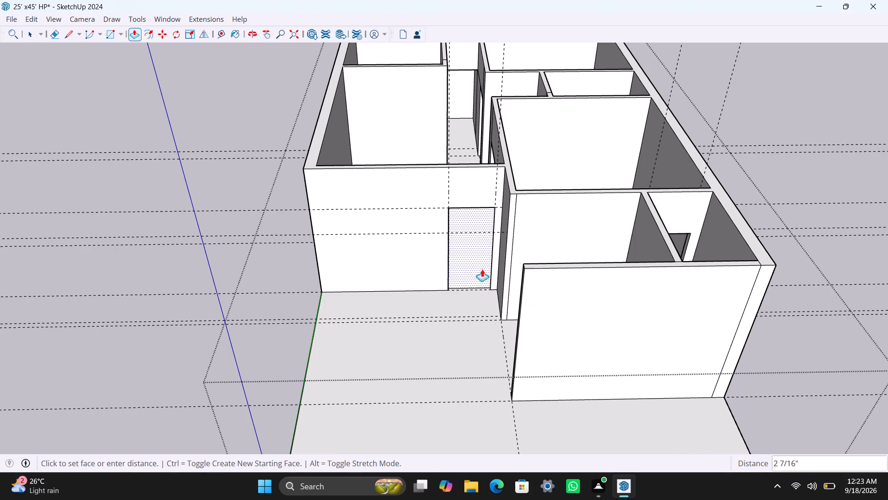
{"action": "left_click", "coordinate": [469, 269]}
{"action": "key", "text": "space"}
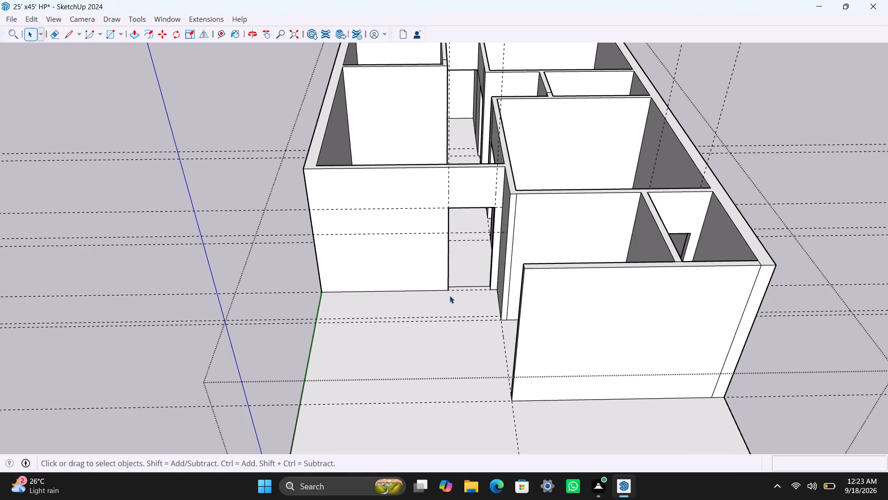
Save the model.
{"action": "key", "text": "ctrl+s"}
Exit the house group and delete all guides from the model.
{"action": "key", "text": "space"}
{"action": "left_click", "coordinate": [219, 181]}
{"action": "double_click", "coordinate": [242, 112]}
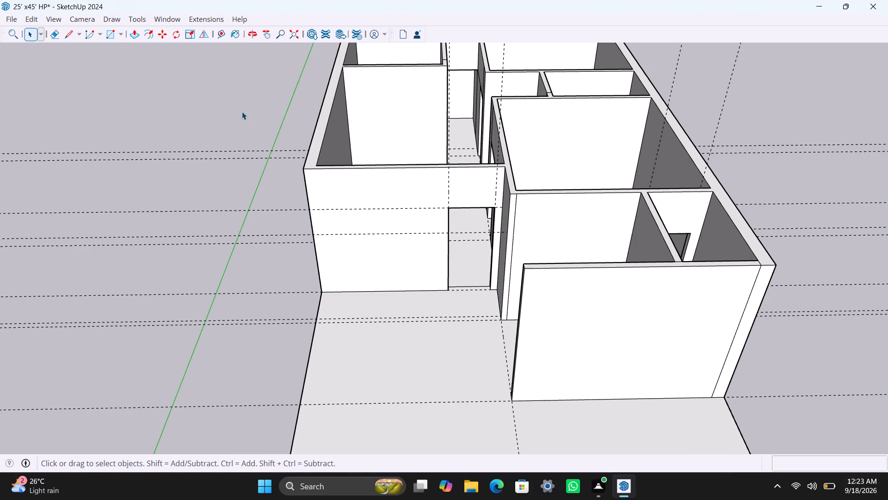
{"action": "triple_click", "coordinate": [788, 112]}
{"action": "left_click", "coordinate": [788, 112]}
{"action": "scroll", "coordinate": [552, 240], "scroll_direction": "down", "scroll_amount": 5}
{"action": "left_click", "coordinate": [300, 119]}
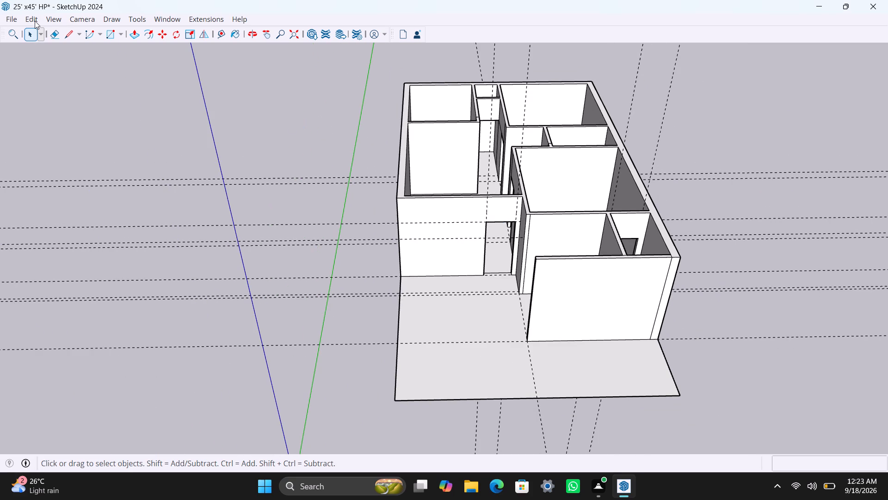
{"action": "left_click", "coordinate": [35, 21]}
{"action": "left_click", "coordinate": [73, 131]}
Run FixIt 101 three times on the whole house group to clean up its geometry.
{"action": "scroll", "coordinate": [414, 217], "scroll_direction": "down", "scroll_amount": 4}
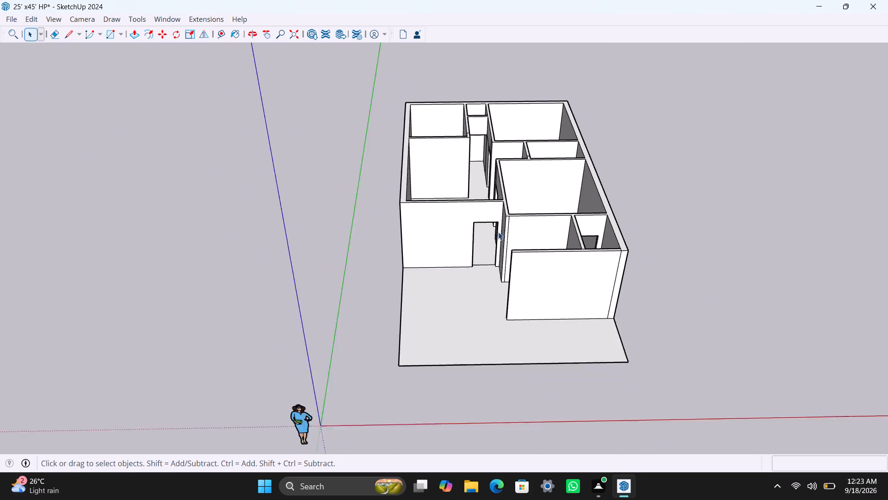
{"action": "left_click_drag", "start_coordinate": [697, 156], "coordinate": [696, 161]}
{"action": "scroll", "coordinate": [526, 234], "scroll_direction": "up", "scroll_amount": 3}
{"action": "middle_click_drag", "start_coordinate": [425, 200], "coordinate": [385, 322]}
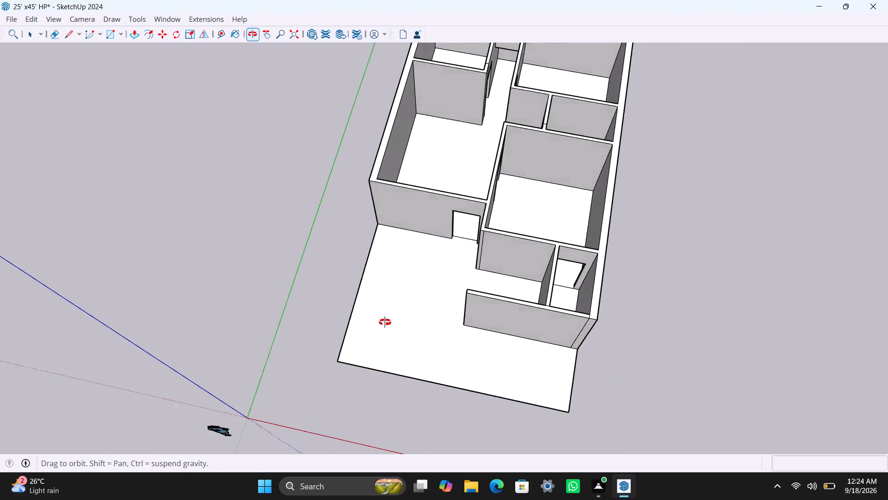
{"action": "middle_click_drag", "start_coordinate": [385, 322], "coordinate": [405, 285]}
{"action": "left_click", "coordinate": [394, 212]}
{"action": "right_click", "coordinate": [451, 267]}
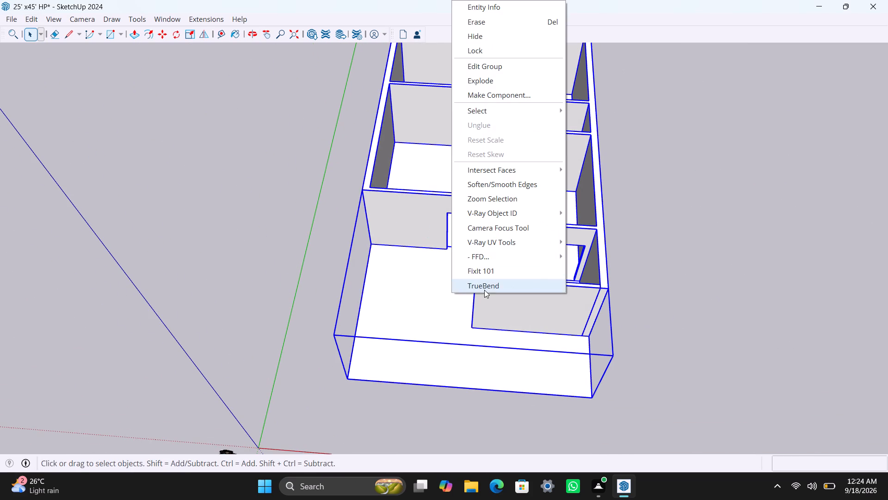
{"action": "left_click", "coordinate": [494, 273]}
{"action": "left_click", "coordinate": [478, 297]}
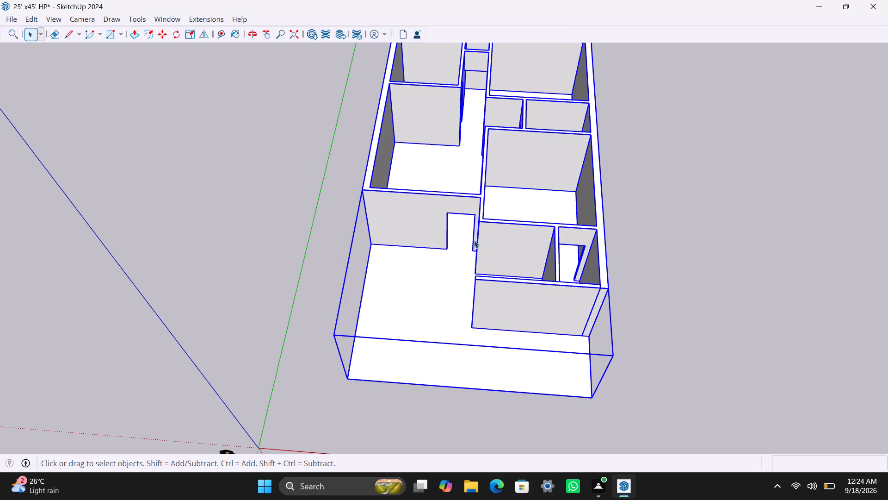
{"action": "right_click", "coordinate": [474, 240]}
{"action": "left_click", "coordinate": [521, 274]}
{"action": "left_click", "coordinate": [482, 297]}
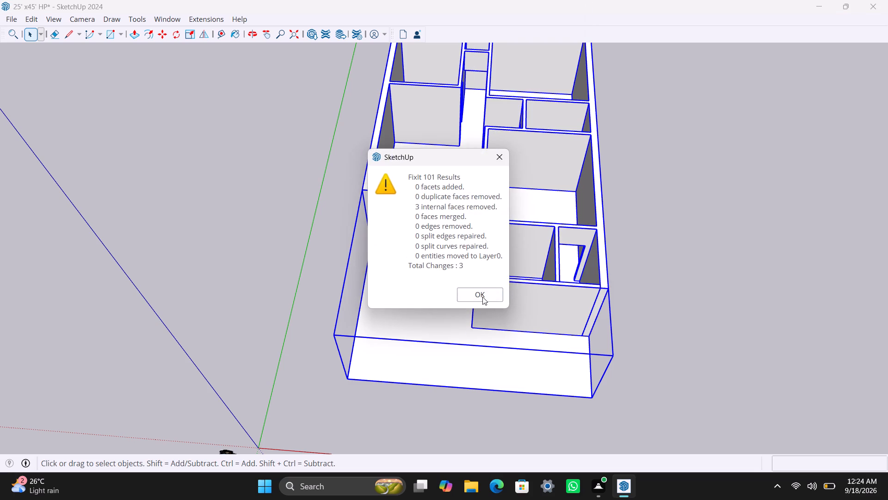
{"action": "right_click", "coordinate": [543, 286]}
{"action": "left_click", "coordinate": [592, 271]}
{"action": "left_click", "coordinate": [496, 294]}
Inside the house group, delete the leftover vertical edge and short top edge at the front projecting wall's outer corner.
{"action": "scroll", "coordinate": [667, 305], "scroll_direction": "up", "scroll_amount": 3}
{"action": "left_click", "coordinate": [635, 319]}
{"action": "scroll", "coordinate": [571, 329], "scroll_direction": "up", "scroll_amount": 8}
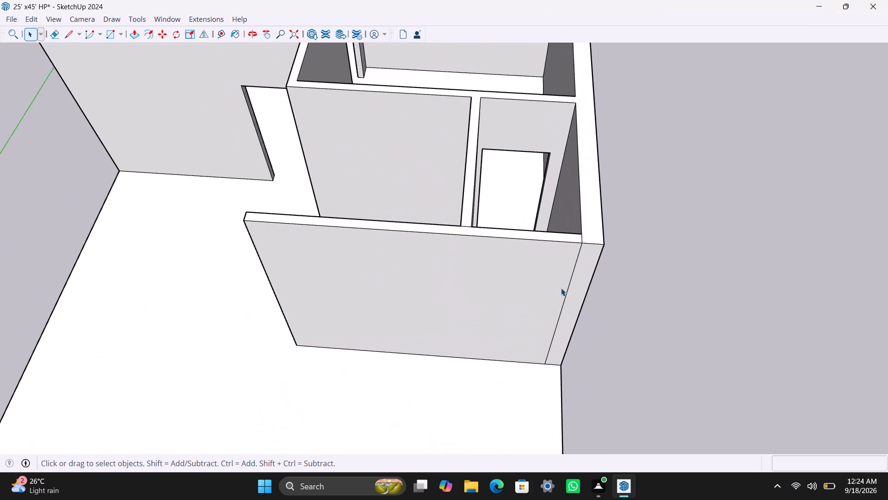
{"action": "scroll", "coordinate": [561, 288], "scroll_direction": "up", "scroll_amount": 1}
{"action": "scroll", "coordinate": [580, 237], "scroll_direction": "up", "scroll_amount": 6}
{"action": "left_click", "coordinate": [588, 233]}
{"action": "triple_click", "coordinate": [592, 243]}
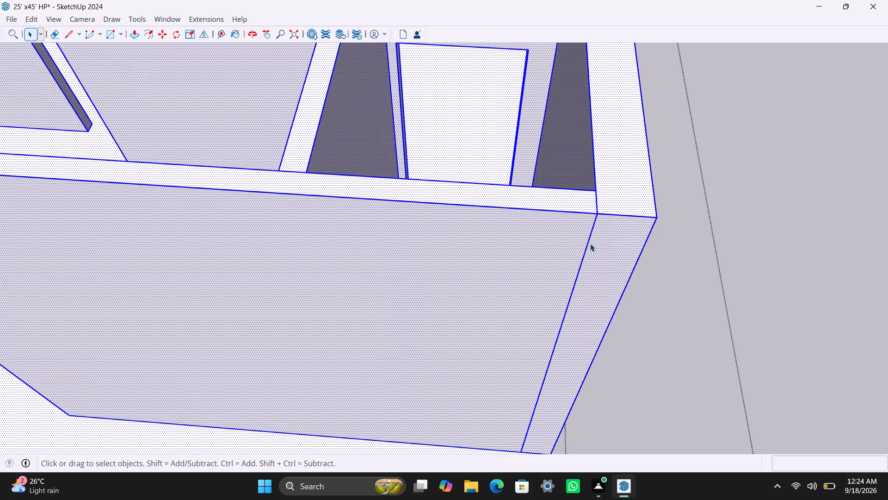
{"action": "scroll", "coordinate": [590, 244], "scroll_direction": "up", "scroll_amount": 3}
{"action": "double_click", "coordinate": [590, 244]}
{"action": "left_click", "coordinate": [589, 244]}
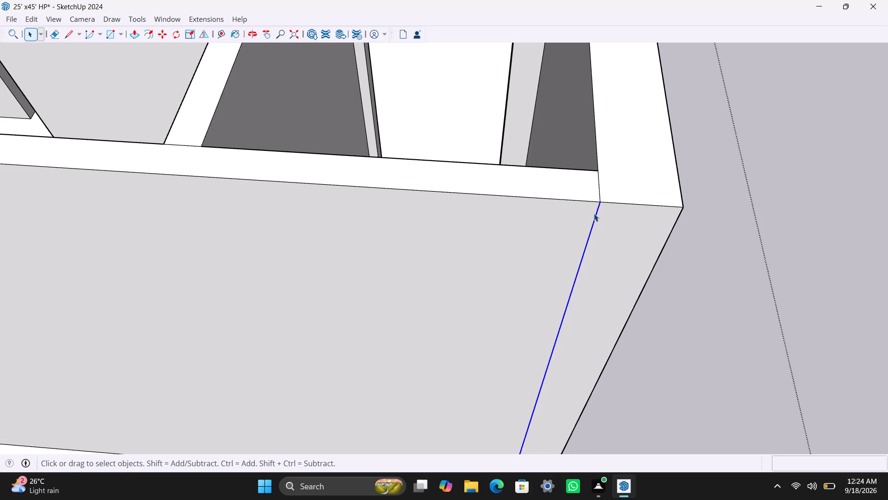
{"action": "key", "text": "Delete"}
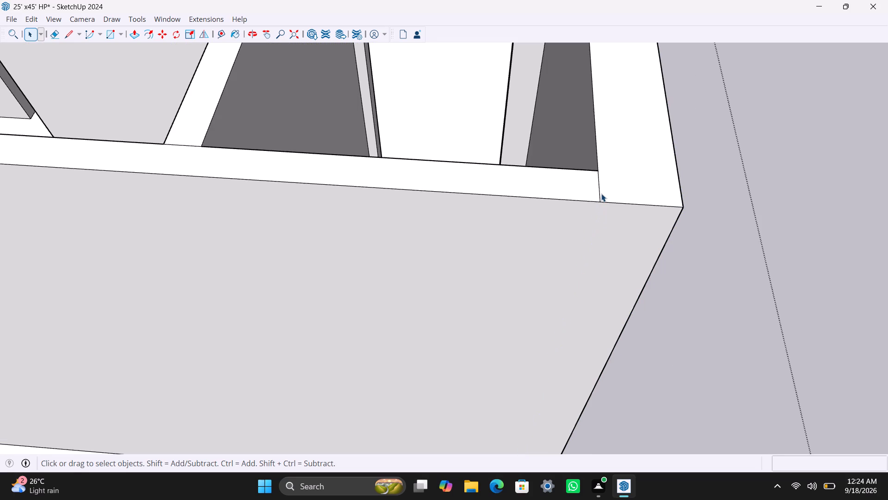
{"action": "left_click", "coordinate": [601, 194]}
{"action": "key", "text": "Delete"}
{"action": "scroll", "coordinate": [592, 229], "scroll_direction": "down", "scroll_amount": 17}
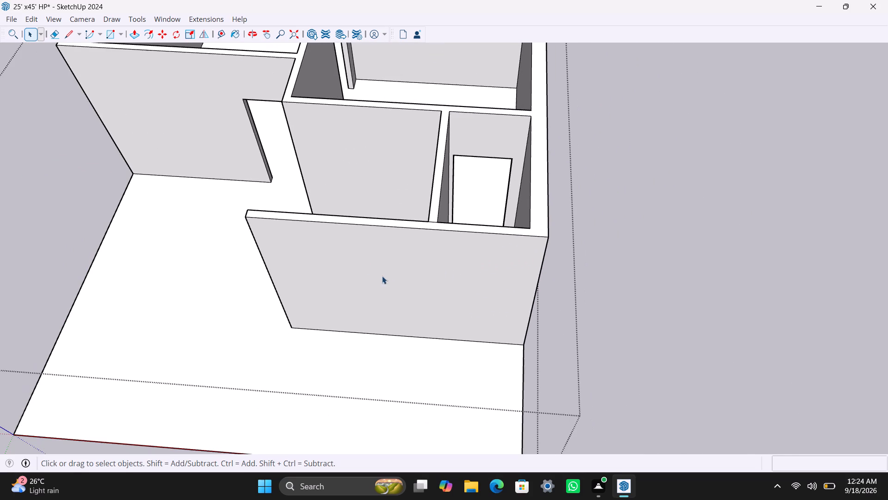
{"action": "left_click", "coordinate": [363, 262]}
{"action": "left_click", "coordinate": [644, 208]}
Run FixIt 101 on the house group again.
{"action": "scroll", "coordinate": [310, 195], "scroll_direction": "down", "scroll_amount": 12}
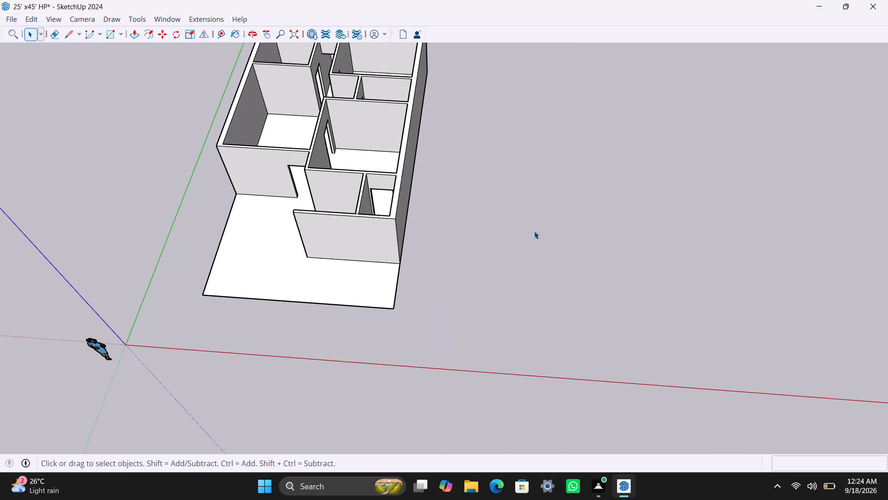
{"action": "left_click_drag", "start_coordinate": [534, 231], "coordinate": [526, 234]}
{"action": "left_click", "coordinate": [270, 159]}
{"action": "right_click", "coordinate": [279, 162]}
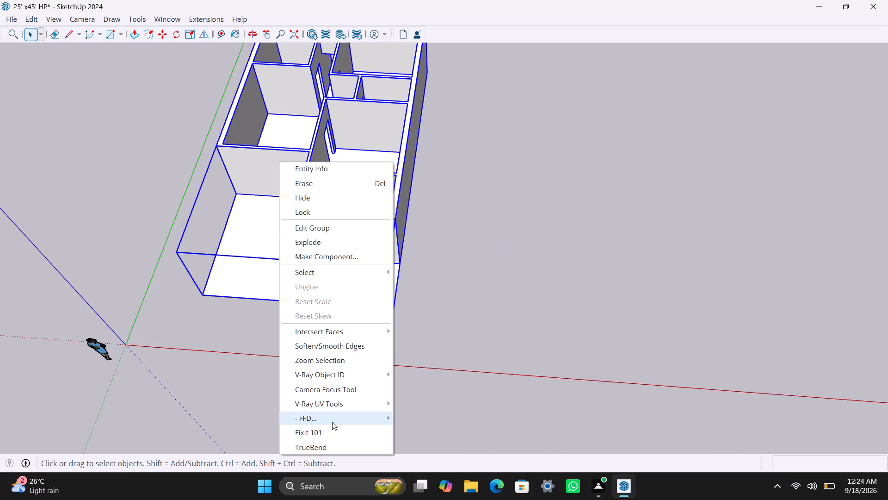
{"action": "left_click", "coordinate": [332, 426]}
{"action": "left_click", "coordinate": [484, 297]}
{"action": "left_click", "coordinate": [548, 268]}
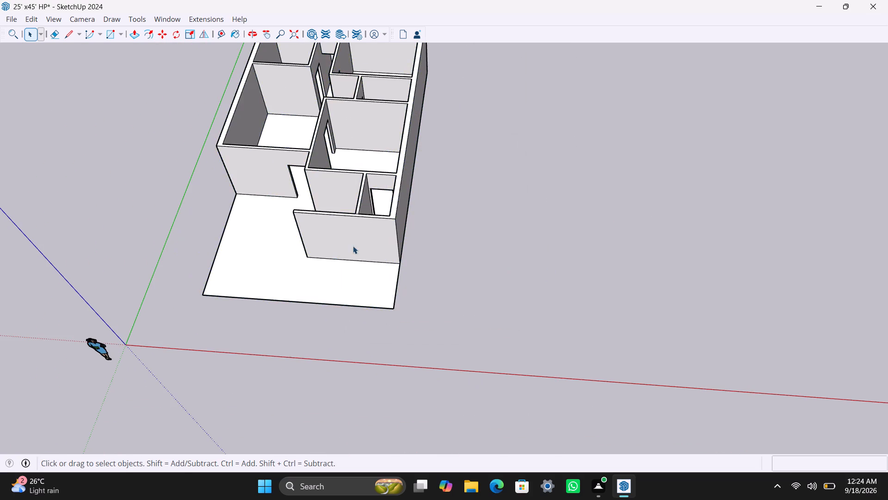
Inside the house group, delete the short top edge where the small front room's partition meets the front projecting wall.
{"action": "scroll", "coordinate": [352, 245], "scroll_direction": "up", "scroll_amount": 3}
{"action": "middle_click_drag", "start_coordinate": [358, 258], "coordinate": [453, 311]}
{"action": "left_click", "coordinate": [557, 263]}
{"action": "scroll", "coordinate": [401, 253], "scroll_direction": "up", "scroll_amount": 2}
{"action": "middle_click_drag", "start_coordinate": [360, 266], "coordinate": [524, 306]}
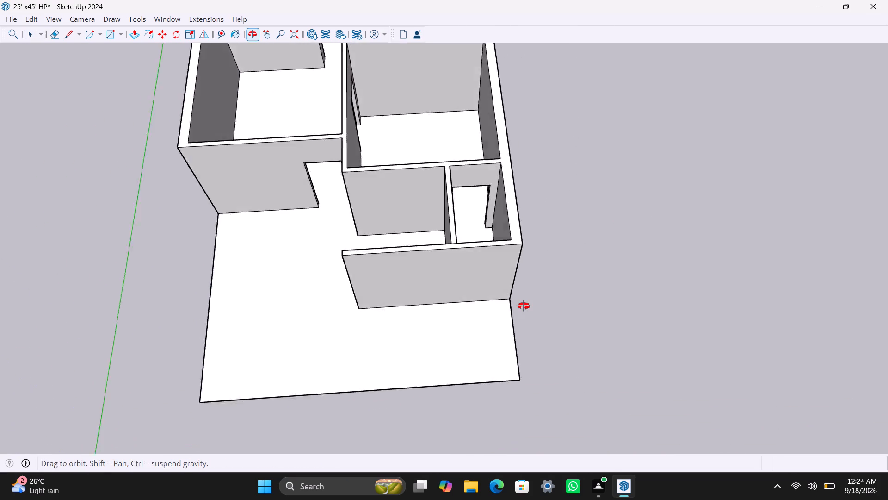
{"action": "middle_click_drag", "start_coordinate": [524, 306], "coordinate": [528, 306]}
{"action": "scroll", "coordinate": [466, 242], "scroll_direction": "up", "scroll_amount": 14}
{"action": "triple_click", "coordinate": [443, 233]}
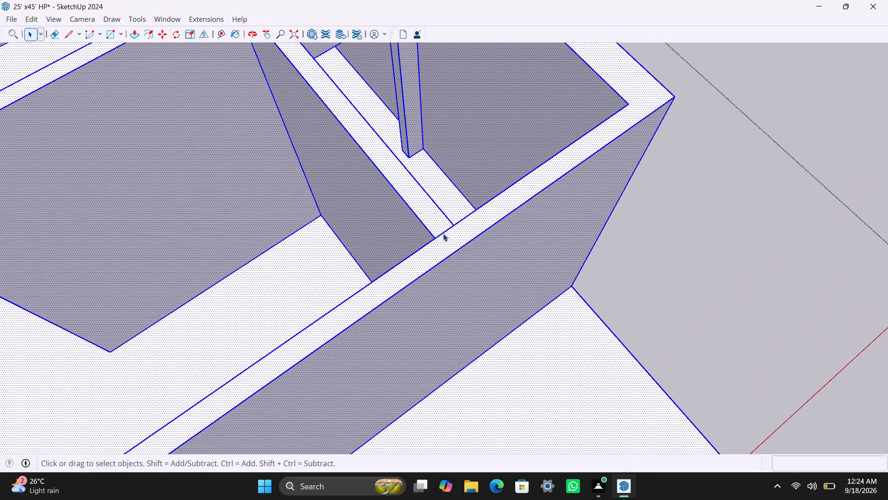
{"action": "scroll", "coordinate": [444, 233], "scroll_direction": "up", "scroll_amount": 4}
{"action": "left_click", "coordinate": [443, 232]}
{"action": "scroll", "coordinate": [443, 232], "scroll_direction": "up", "scroll_amount": 3}
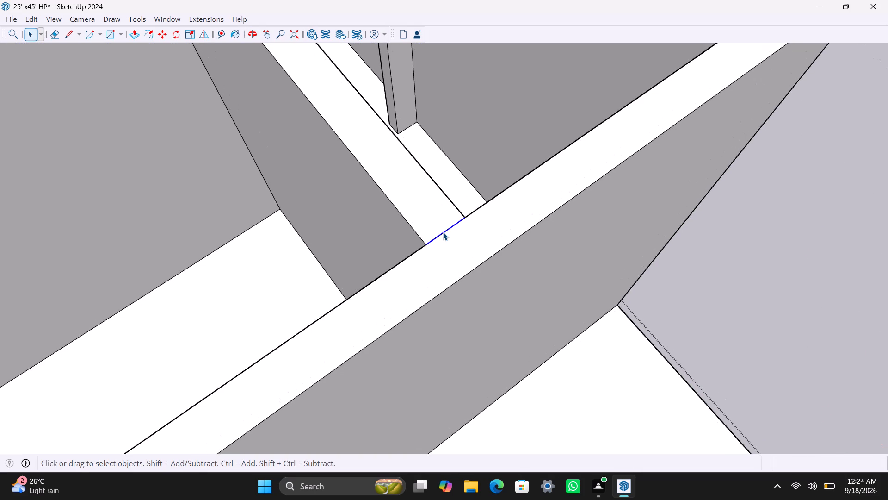
{"action": "key", "text": "Delete"}
{"action": "scroll", "coordinate": [456, 269], "scroll_direction": "down", "scroll_amount": 20}
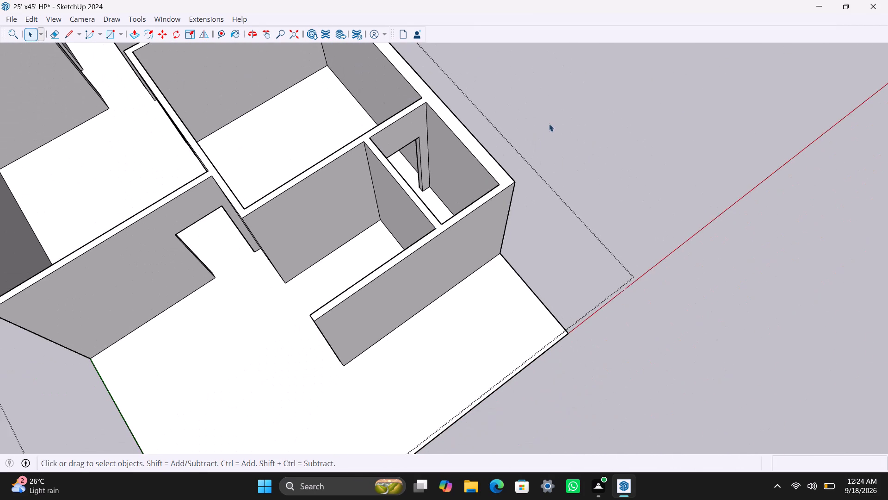
{"action": "left_click", "coordinate": [549, 124]}
Run FixIt 101 once more on the house group.
{"action": "scroll", "coordinate": [376, 246], "scroll_direction": "down", "scroll_amount": 9}
{"action": "middle_click_drag", "start_coordinate": [324, 264], "coordinate": [419, 247]}
{"action": "left_click_drag", "start_coordinate": [535, 156], "coordinate": [537, 162]}
{"action": "scroll", "coordinate": [374, 229], "scroll_direction": "up", "scroll_amount": 2}
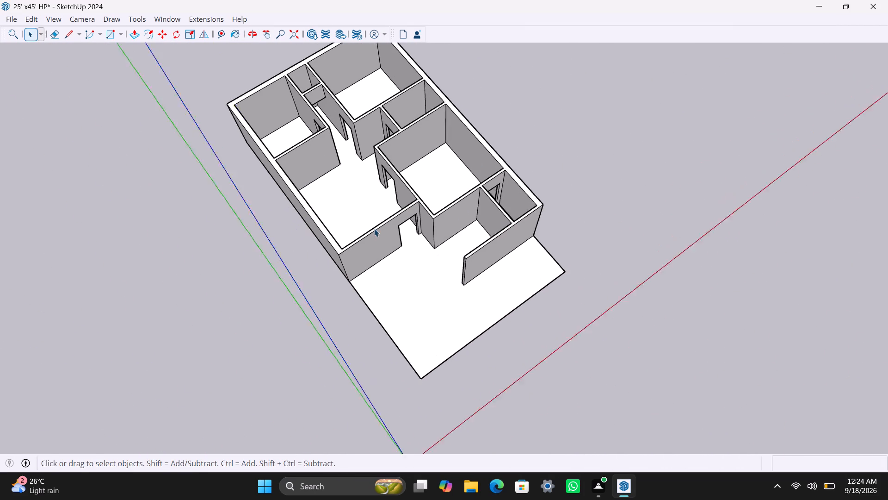
{"action": "scroll", "coordinate": [374, 229], "scroll_direction": "up", "scroll_amount": 2}
{"action": "middle_click_drag", "start_coordinate": [438, 209], "coordinate": [226, 121]}
{"action": "left_click_drag", "start_coordinate": [693, 211], "coordinate": [687, 219]}
{"action": "scroll", "coordinate": [436, 250], "scroll_direction": "down", "scroll_amount": 4}
{"action": "middle_click_drag", "start_coordinate": [445, 283], "coordinate": [436, 294], "text": "shift"}
{"action": "left_click", "coordinate": [410, 231]}
{"action": "right_click", "coordinate": [412, 241]}
{"action": "left_click", "coordinate": [468, 267]}
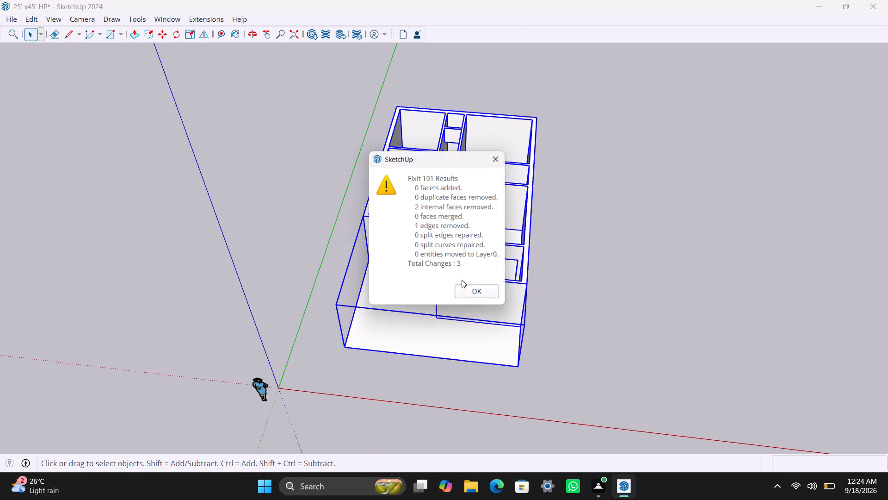
{"action": "left_click", "coordinate": [474, 289]}
{"action": "left_click", "coordinate": [578, 277]}
Inspect the front rooms and projecting wall from several angles for remaining stray edges after the cleanup.
{"action": "scroll", "coordinate": [494, 287], "scroll_direction": "up", "scroll_amount": 8}
{"action": "middle_click_drag", "start_coordinate": [465, 299], "coordinate": [567, 313]}
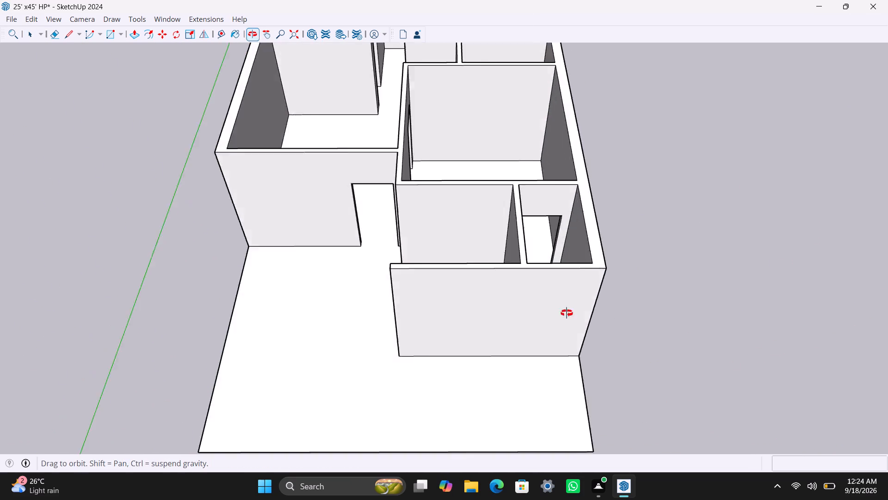
{"action": "middle_click_drag", "start_coordinate": [567, 313], "coordinate": [623, 250]}
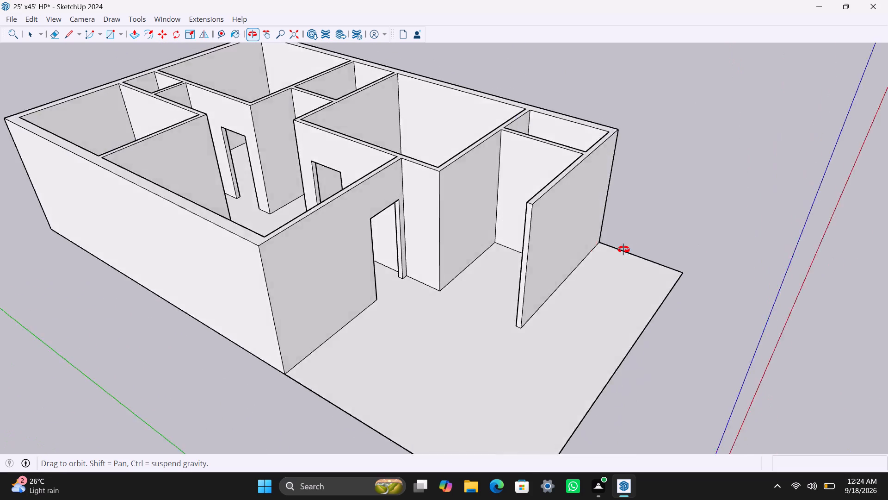
{"action": "middle_click_drag", "start_coordinate": [623, 250], "coordinate": [418, 337]}
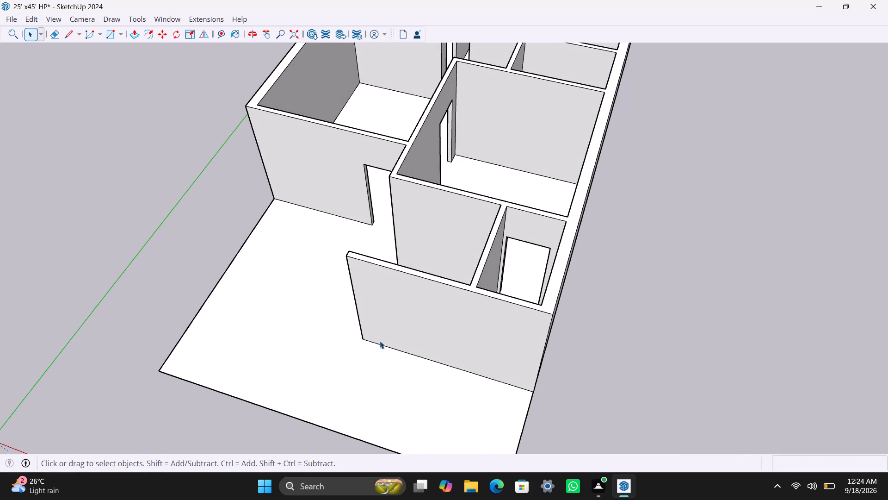
{"action": "scroll", "coordinate": [339, 331], "scroll_direction": "up", "scroll_amount": 1}
{"action": "scroll", "coordinate": [257, 305], "scroll_direction": "down", "scroll_amount": 2}
{"action": "middle_click_drag", "start_coordinate": [250, 312], "coordinate": [294, 281]}
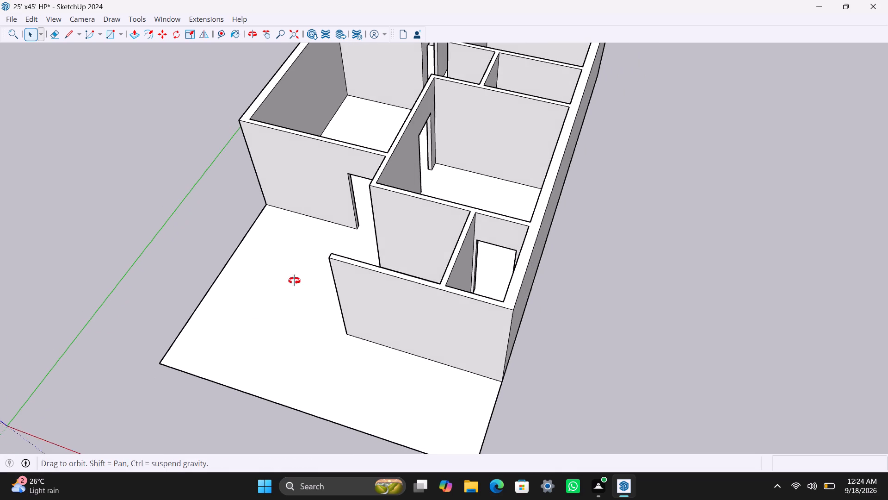
{"action": "middle_click_drag", "start_coordinate": [294, 281], "coordinate": [340, 258]}
Inside the house group, copy the front wall's outer vertical corner edge 9" inward along the wall face.
{"action": "scroll", "coordinate": [227, 228], "scroll_direction": "up", "scroll_amount": 2}
{"action": "left_click", "coordinate": [207, 172]}
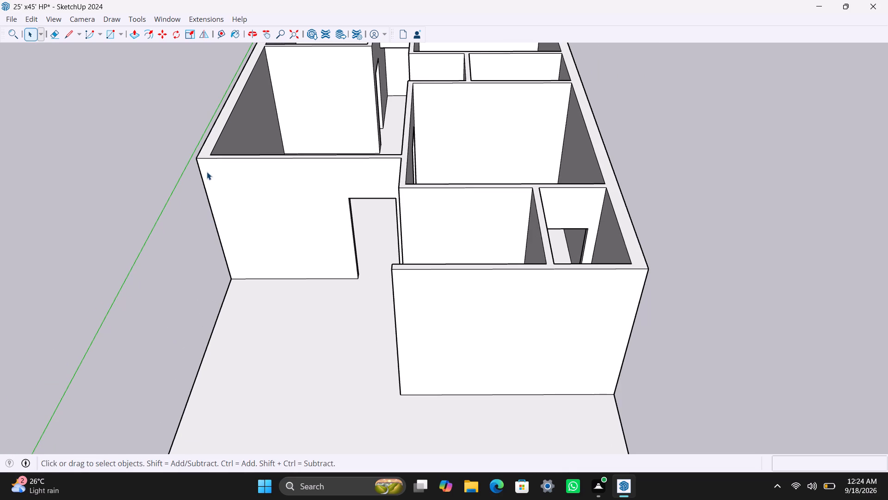
{"action": "double_click", "coordinate": [205, 171]}
{"action": "left_click", "coordinate": [203, 174]}
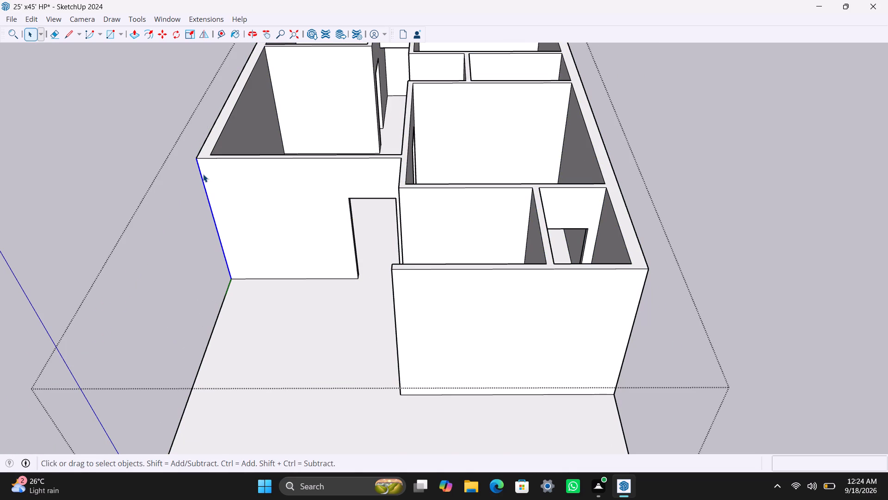
{"action": "key", "text": "m"}
{"action": "left_click", "coordinate": [197, 159]}
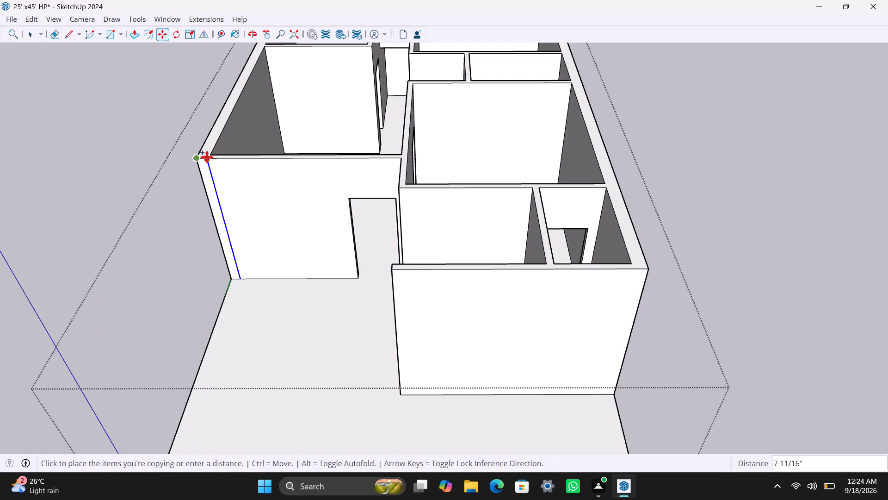
{"action": "type", "text": "9\""}
{"action": "key", "text": "Return"}
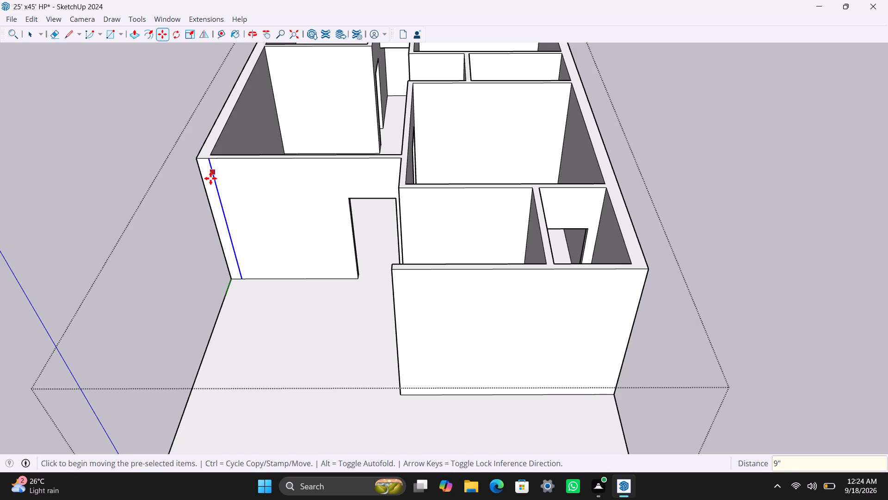
Push/Pull the 9" wide strip at the front wall's outer corner forward to the floor slab's front edge and close the group.
{"action": "key", "text": "space"}
{"action": "left_click", "coordinate": [209, 181]}
{"action": "key", "text": "p"}
{"action": "left_click_drag", "start_coordinate": [208, 183], "coordinate": [214, 299]}
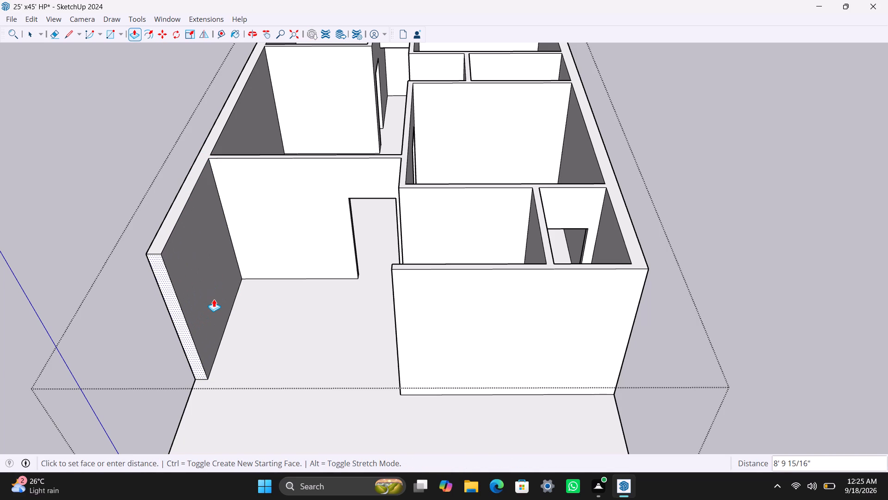
{"action": "left_click_drag", "start_coordinate": [214, 299], "coordinate": [214, 306]}
{"action": "scroll", "coordinate": [214, 306], "scroll_direction": "down", "scroll_amount": 2}
{"action": "middle_click_drag", "start_coordinate": [221, 286], "coordinate": [273, 141], "text": "shift"}
{"action": "left_click_drag", "start_coordinate": [256, 186], "coordinate": [245, 285]}
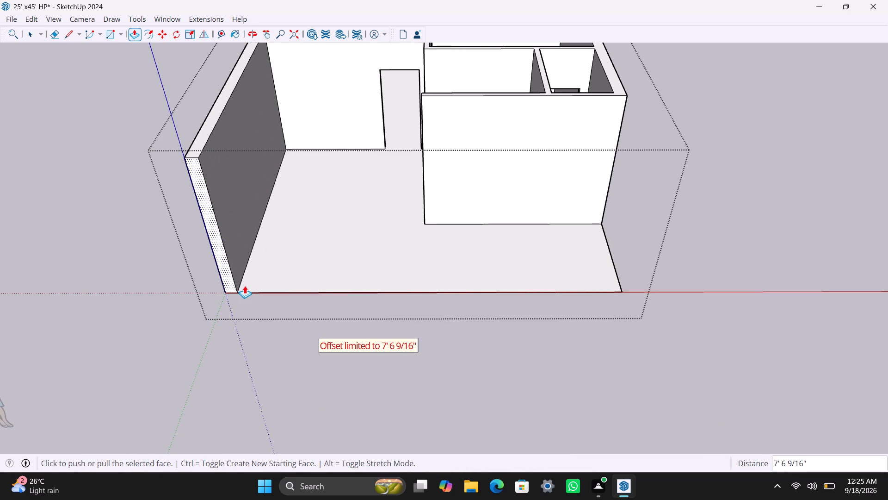
{"action": "key", "text": "space"}
{"action": "left_click", "coordinate": [148, 293]}
Save the house model.
{"action": "scroll", "coordinate": [190, 248], "scroll_direction": "down", "scroll_amount": 3}
{"action": "middle_click_drag", "start_coordinate": [262, 300], "coordinate": [398, 341]}
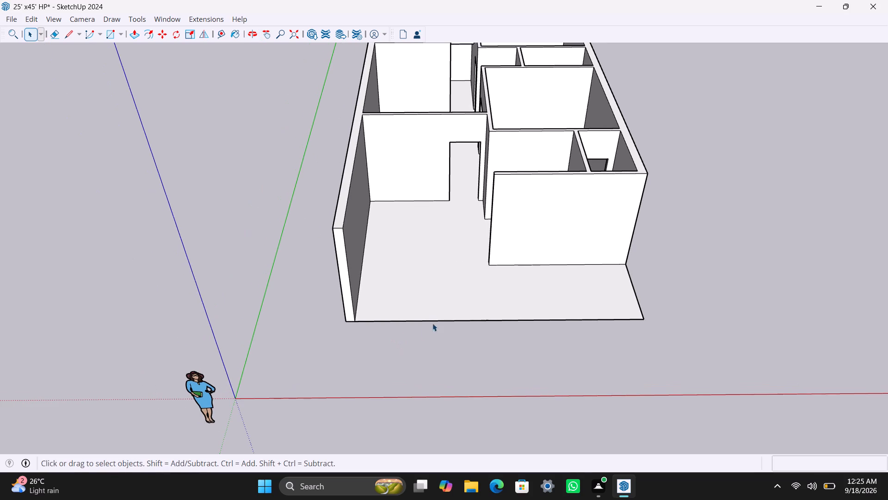
{"action": "key", "text": "ctrl+s"}
{"action": "left_click", "coordinate": [363, 339]}
Inside the house group, place vertical guides on the extended long side wall about 6' from its front edge and 5' beyond that.
{"action": "scroll", "coordinate": [431, 370], "scroll_direction": "down", "scroll_amount": 2}
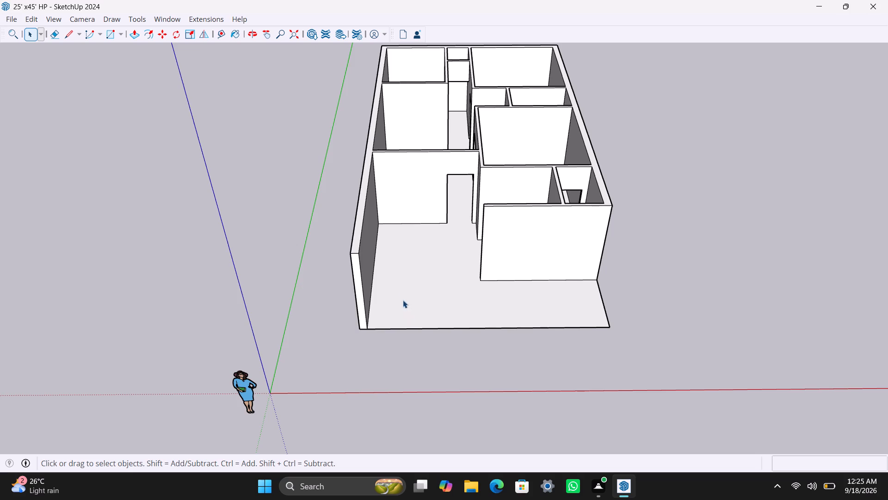
{"action": "scroll", "coordinate": [395, 251], "scroll_direction": "down", "scroll_amount": 4}
{"action": "scroll", "coordinate": [369, 250], "scroll_direction": "up", "scroll_amount": 3}
{"action": "middle_click_drag", "start_coordinate": [384, 254], "coordinate": [749, 262]}
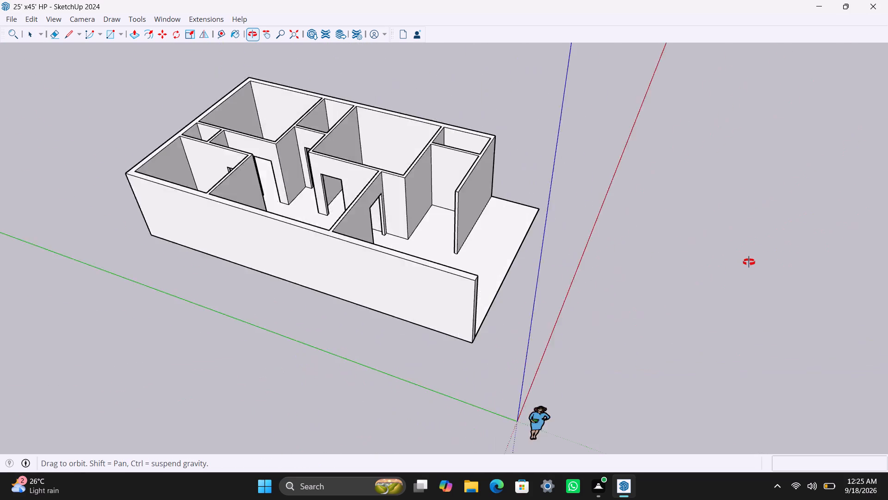
{"action": "middle_click_drag", "start_coordinate": [749, 262], "coordinate": [798, 159]}
{"action": "scroll", "coordinate": [442, 257], "scroll_direction": "up", "scroll_amount": 2}
{"action": "middle_click_drag", "start_coordinate": [428, 275], "coordinate": [529, 294]}
{"action": "triple_click", "coordinate": [436, 276]}
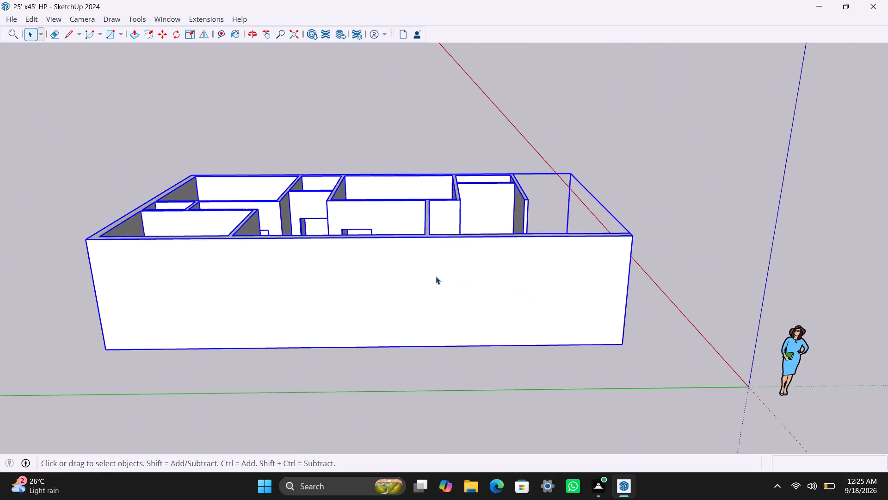
{"action": "left_click", "coordinate": [712, 281]}
{"action": "double_click", "coordinate": [448, 292]}
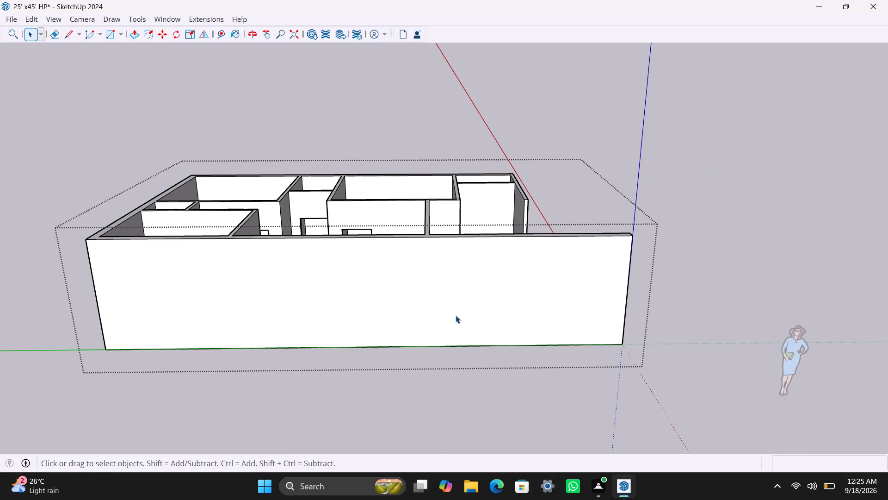
{"action": "scroll", "coordinate": [462, 304], "scroll_direction": "up", "scroll_amount": 2}
{"action": "key", "text": "t"}
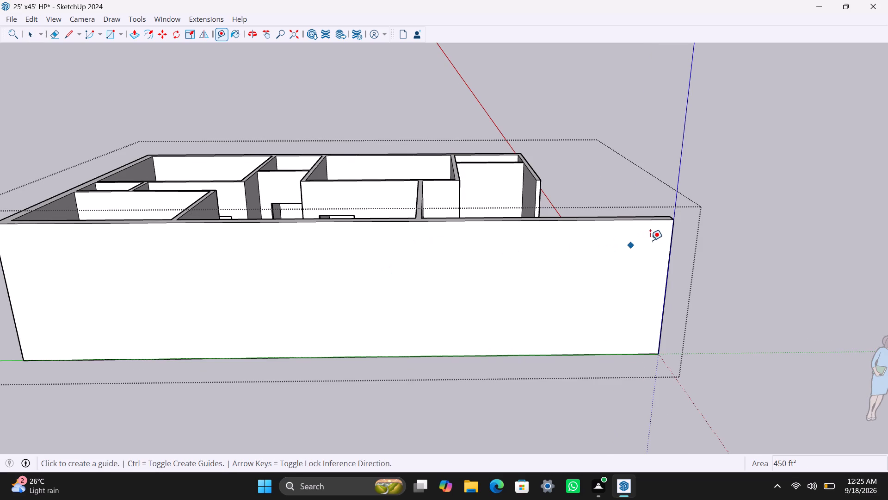
{"action": "left_click", "coordinate": [671, 250]}
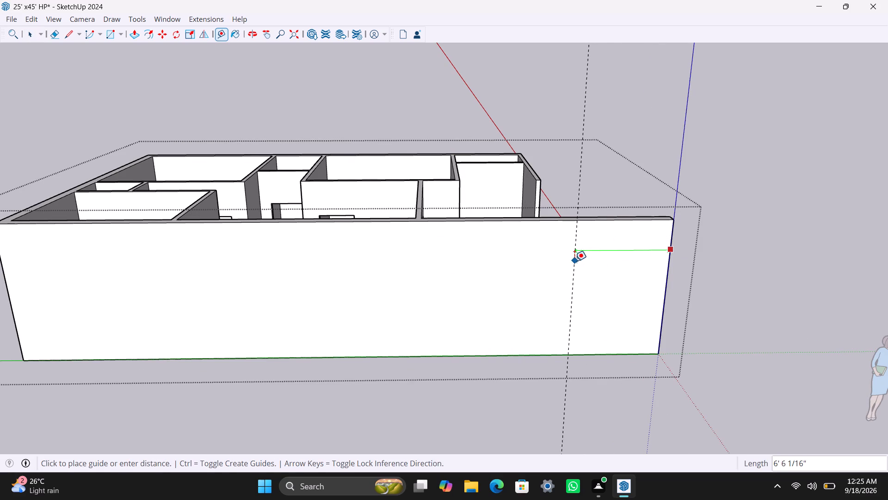
{"action": "left_click", "coordinate": [581, 258]}
{"action": "left_click_drag", "start_coordinate": [580, 258], "coordinate": [506, 264]}
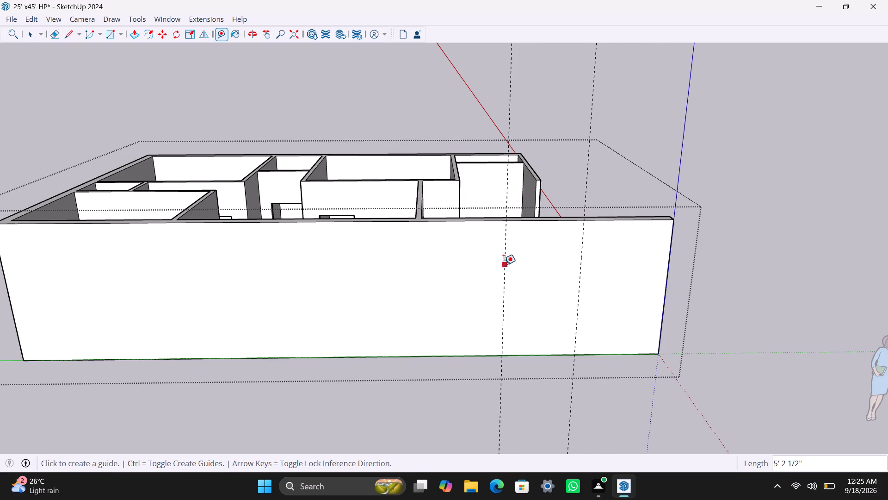
{"action": "type", "text": "5'"}
{"action": "key", "text": "Return"}
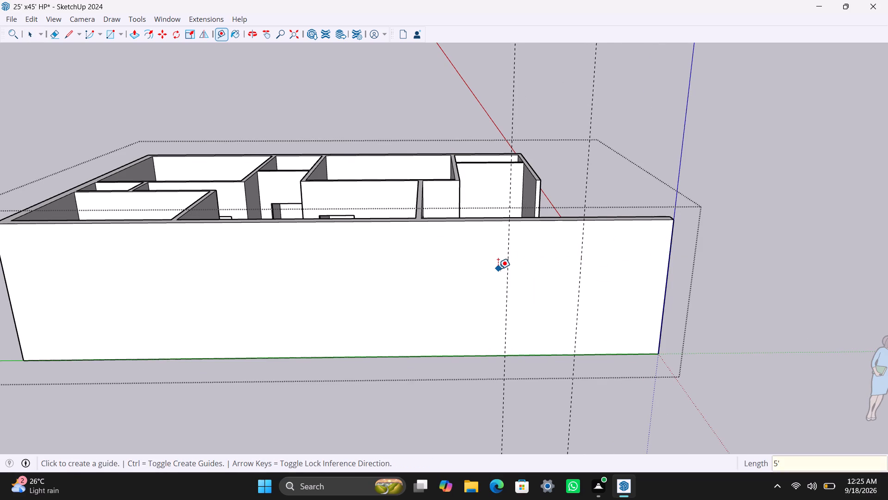
Place horizontal guides on the same side wall 3' below its top edge and 4' below that guide.
{"action": "left_click", "coordinate": [564, 222]}
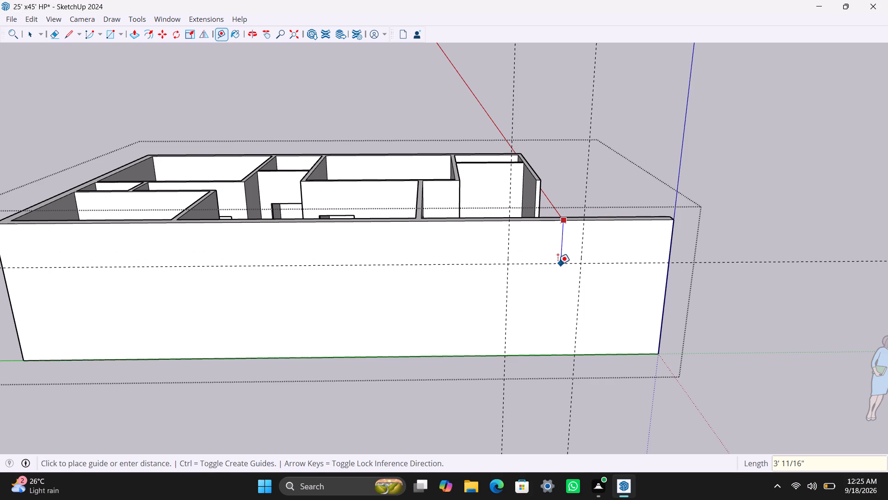
{"action": "type", "text": "3'"}
{"action": "key", "text": "Return"}
{"action": "left_click", "coordinate": [558, 266]}
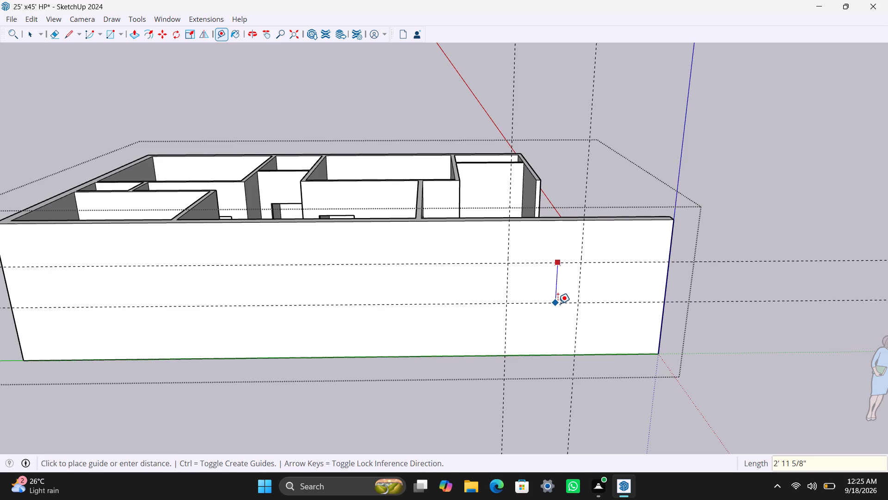
{"action": "type", "text": "4'"}
{"action": "key", "text": "Return"}
{"action": "key", "text": "space"}
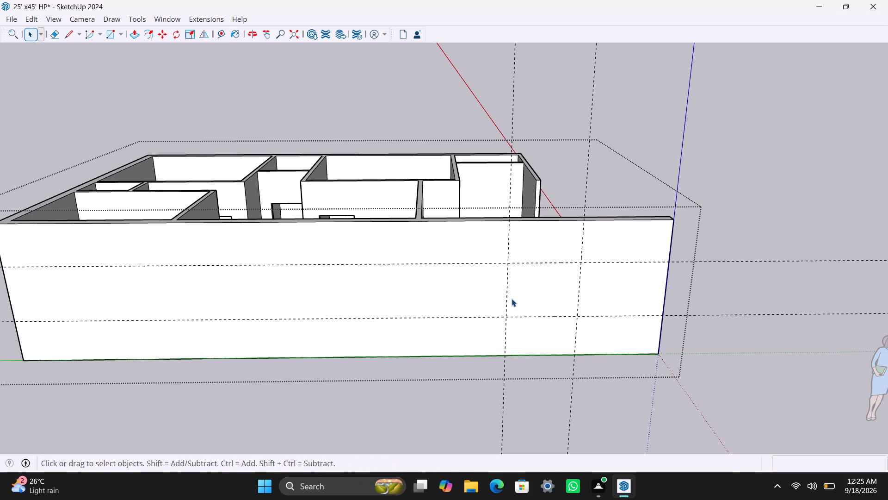
Draw a 5' by 4' rectangle between the guides near the wall's front end and push it 9" through to open a window.
{"action": "key", "text": "r"}
{"action": "left_click_drag", "start_coordinate": [507, 263], "coordinate": [508, 269]}
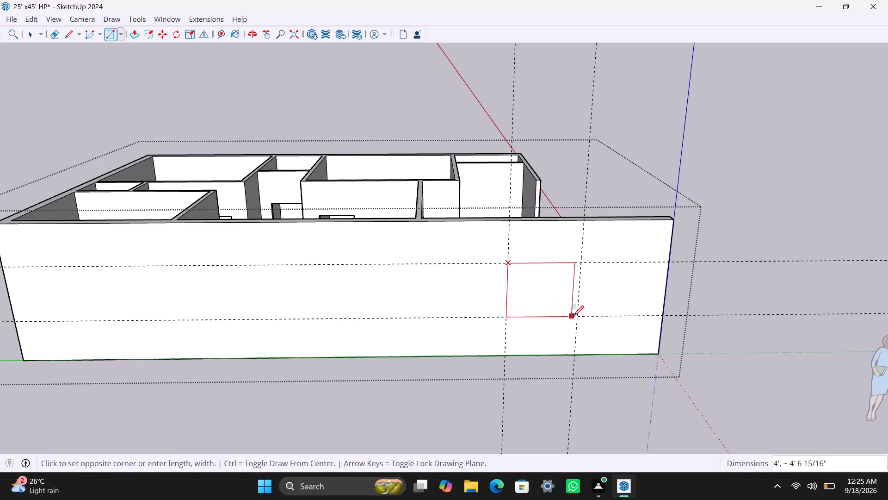
{"action": "left_click", "coordinate": [574, 317]}
{"action": "key", "text": "space"}
{"action": "left_click", "coordinate": [570, 300]}
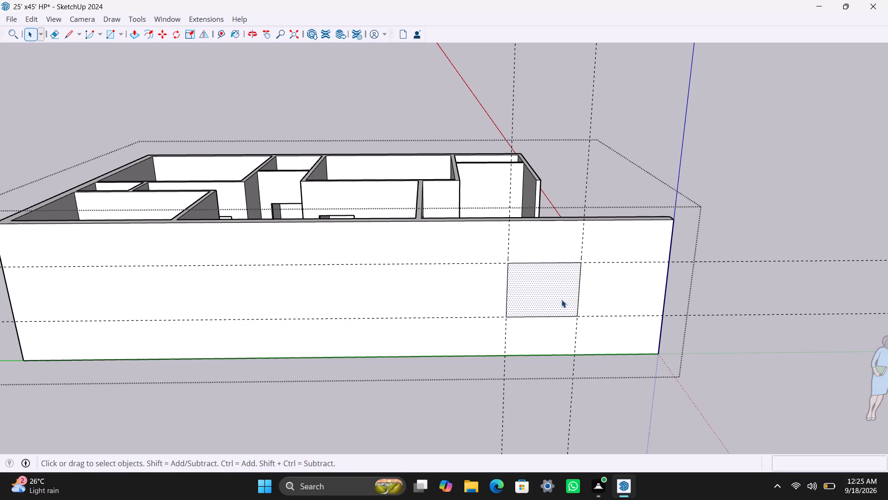
{"action": "key", "text": "p"}
{"action": "left_click", "coordinate": [561, 299]}
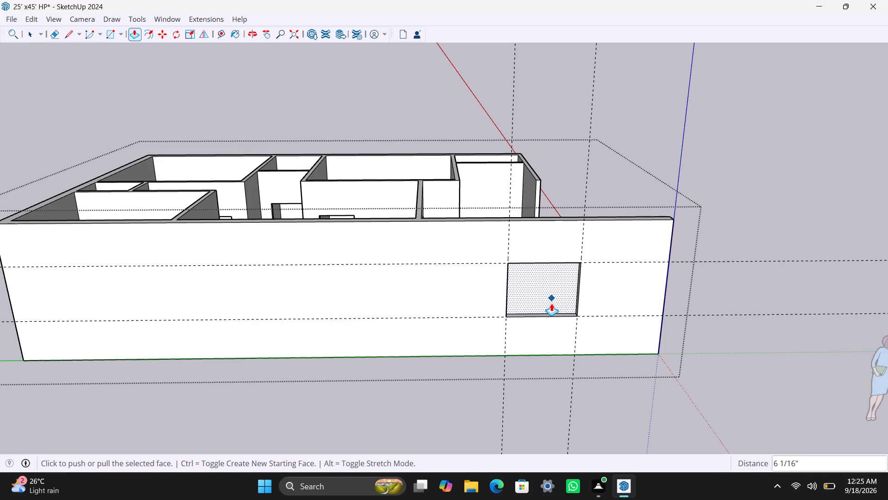
{"action": "key", "text": "Escape"}
{"action": "key", "text": "ctrl+z"}
{"action": "left_click", "coordinate": [543, 304]}
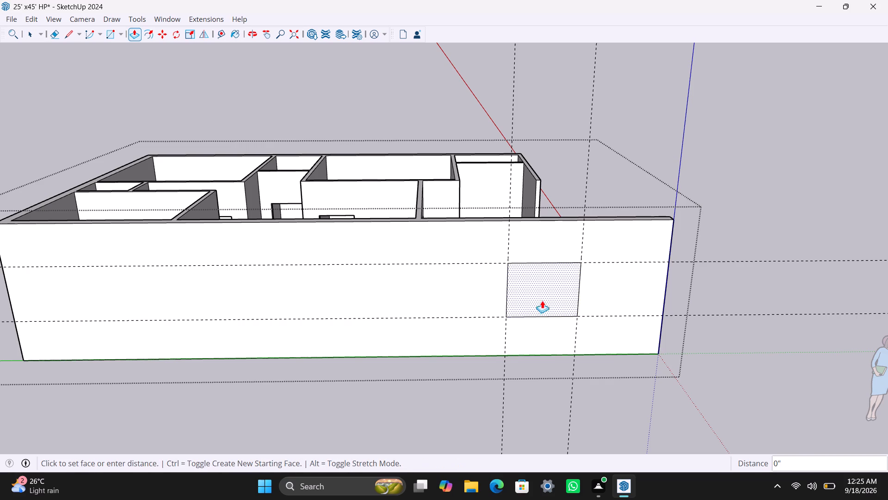
{"action": "left_click", "coordinate": [530, 306]}
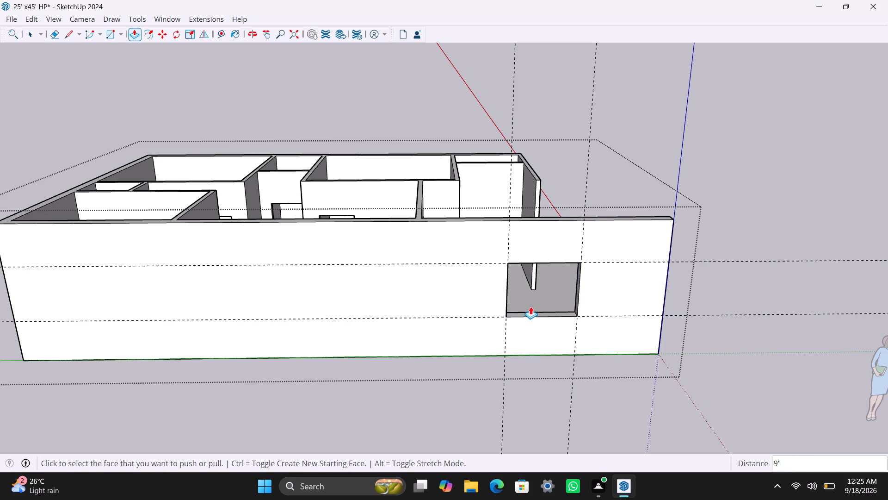
{"action": "key", "text": "space"}
{"action": "left_click_drag", "start_coordinate": [716, 317], "coordinate": [716, 324]}
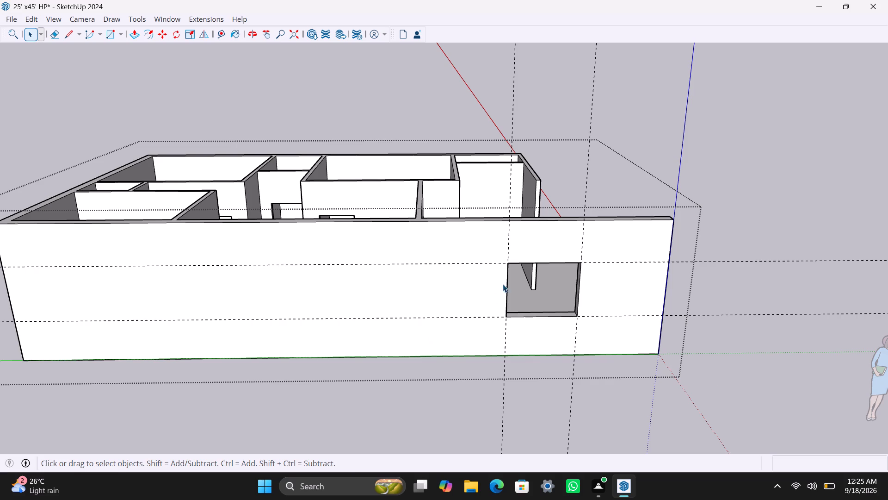
Place two more vertical guides on the side wall, about 8' past the first window's far side and 5' beyond that.
{"action": "key", "text": "r"}
{"action": "key", "text": "t"}
{"action": "left_click", "coordinate": [512, 241]}
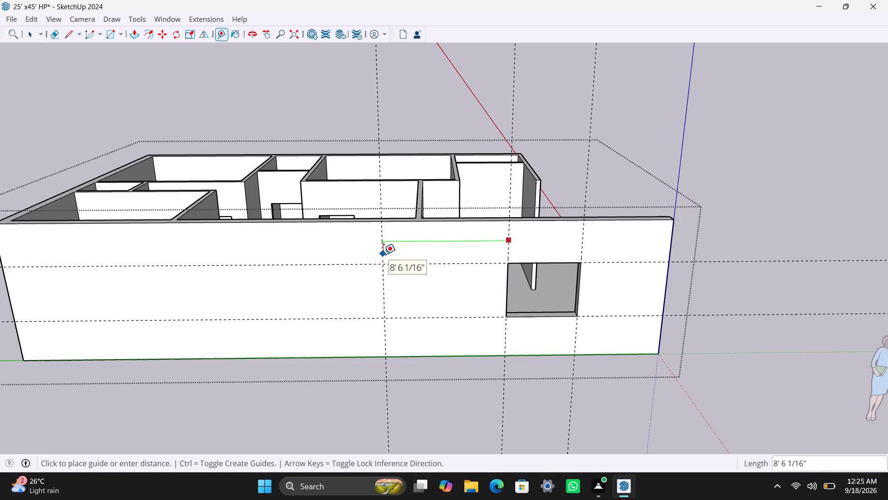
{"action": "left_click", "coordinate": [388, 252]}
{"action": "left_click_drag", "start_coordinate": [388, 251], "coordinate": [380, 251]}
{"action": "type", "text": "5'"}
{"action": "key", "text": "Return"}
Draw a second 5' by 4' rectangle between the new guides and push it 9" through the wall to open a window.
{"action": "key", "text": "r"}
{"action": "left_click_drag", "start_coordinate": [314, 264], "coordinate": [329, 301]}
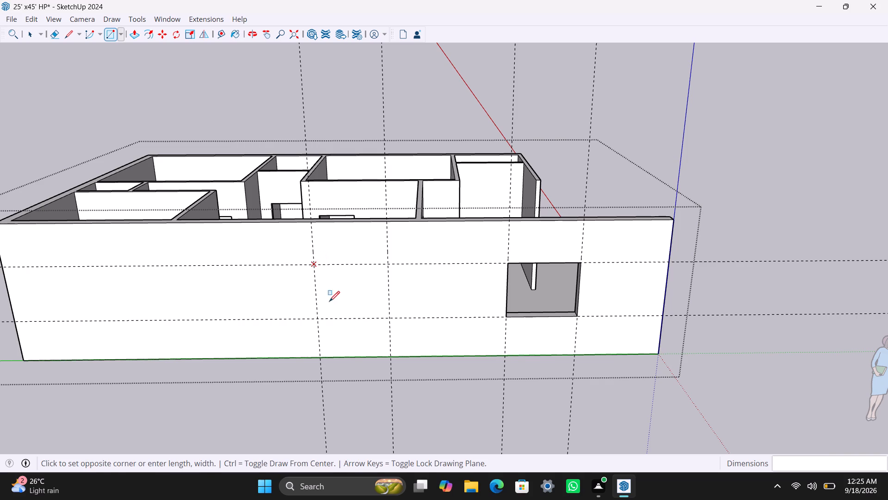
{"action": "left_click_drag", "start_coordinate": [329, 301], "coordinate": [320, 288]}
{"action": "left_click", "coordinate": [392, 316]}
{"action": "key", "text": "space"}
{"action": "left_click", "coordinate": [350, 297]}
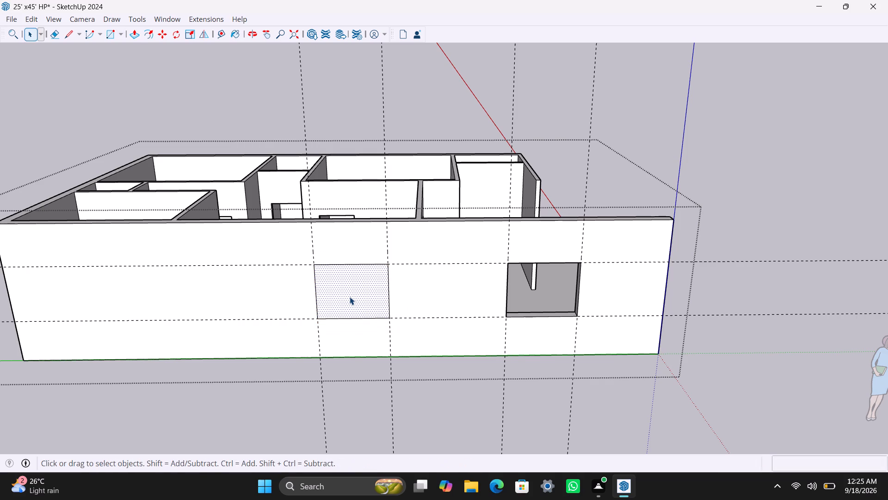
{"action": "key", "text": "p"}
{"action": "left_click", "coordinate": [350, 297]}
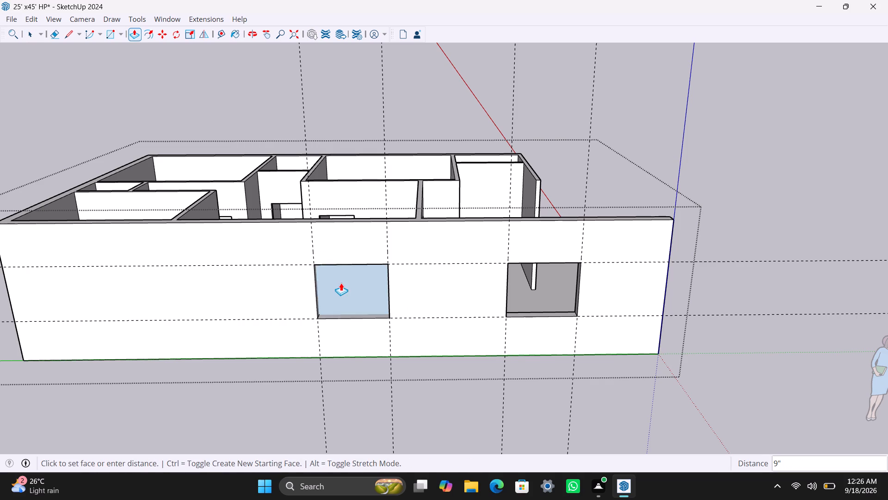
{"action": "left_click", "coordinate": [341, 283]}
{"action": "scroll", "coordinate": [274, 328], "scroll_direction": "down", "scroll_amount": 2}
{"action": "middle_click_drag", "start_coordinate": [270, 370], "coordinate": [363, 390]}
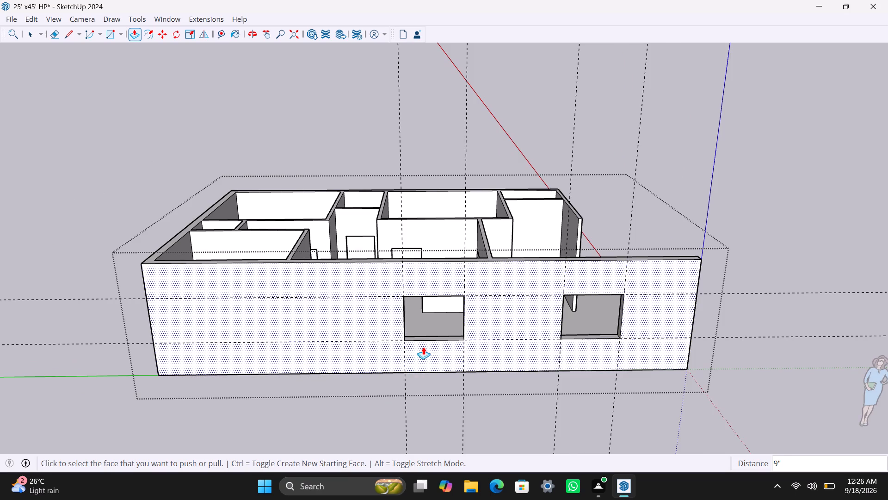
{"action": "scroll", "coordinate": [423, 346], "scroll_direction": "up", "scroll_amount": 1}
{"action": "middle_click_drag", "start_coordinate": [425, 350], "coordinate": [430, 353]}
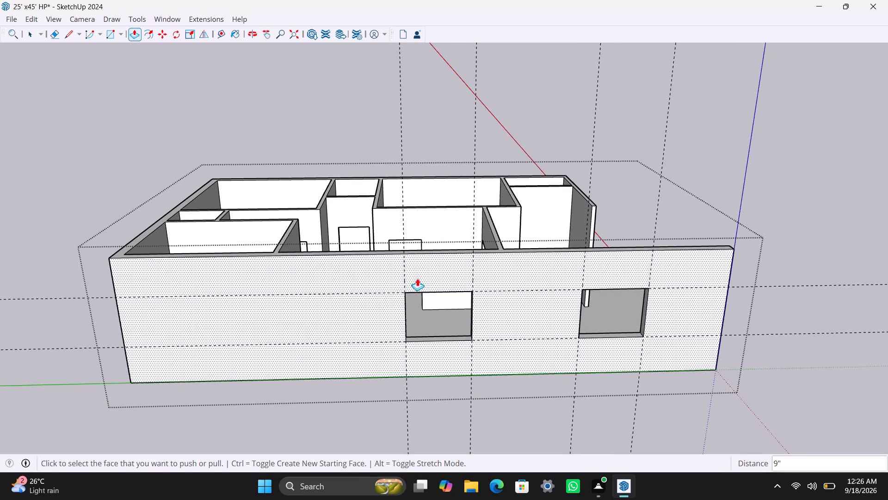
Place two vertical guides on the side wall, about 2' 6" past the second window's far side and 5' beyond that.
{"action": "key", "text": "space"}
{"action": "key", "text": "t"}
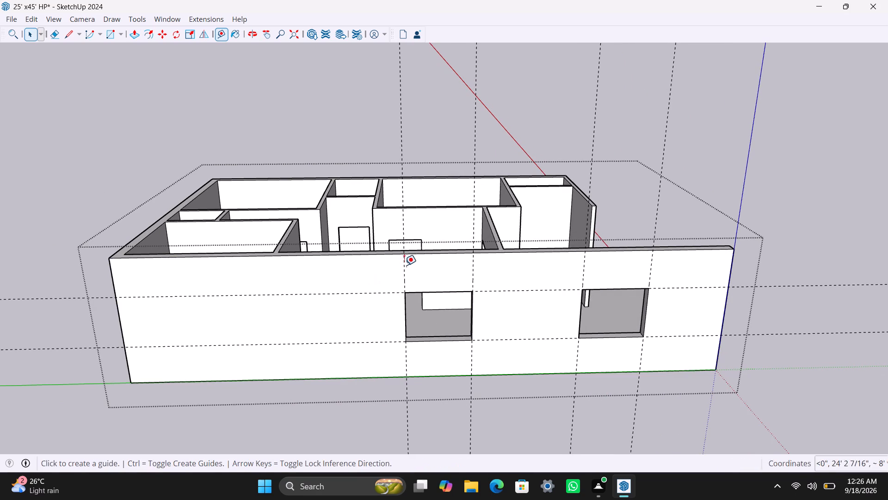
{"action": "left_click", "coordinate": [405, 260]}
{"action": "left_click", "coordinate": [370, 269]}
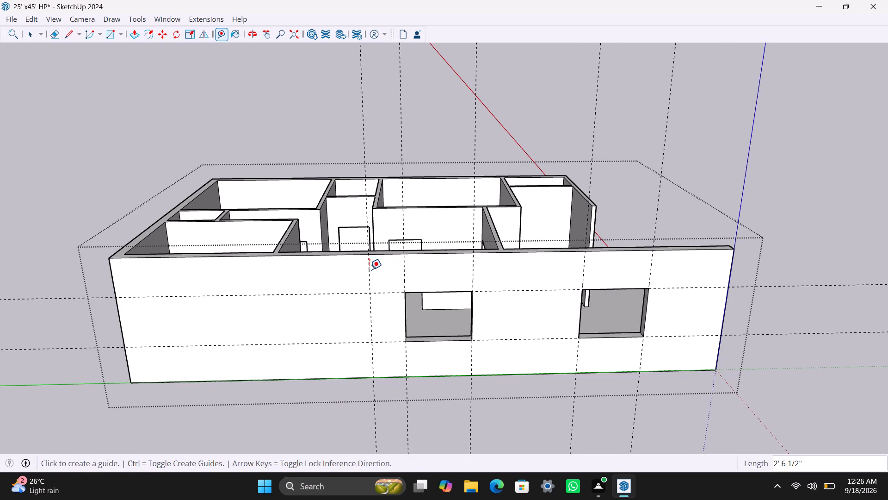
{"action": "left_click_drag", "start_coordinate": [369, 267], "coordinate": [362, 270]}
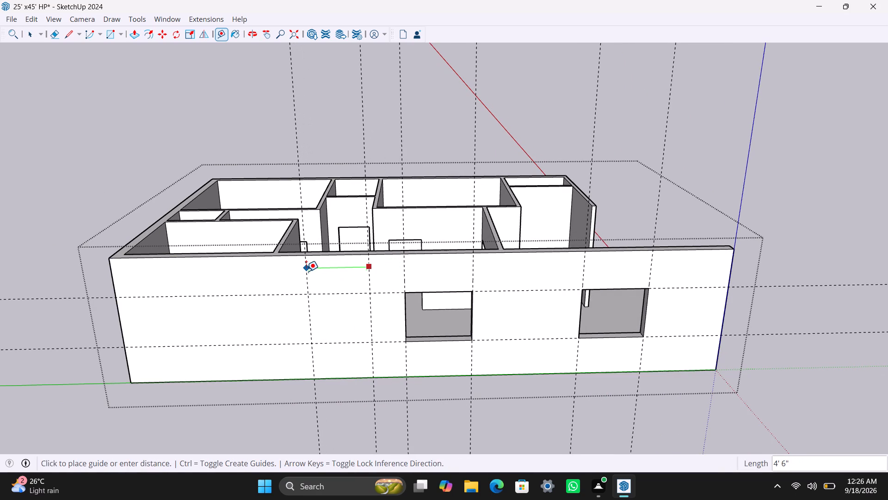
{"action": "key", "text": "5"}
{"action": "key", "text": "apostrophe"}
{"action": "key", "text": "Return"}
{"action": "key", "text": "space"}
Draw a 5' by 4' rectangle between the new guides on the side wall and push it through to open a third window.
{"action": "key", "text": "r"}
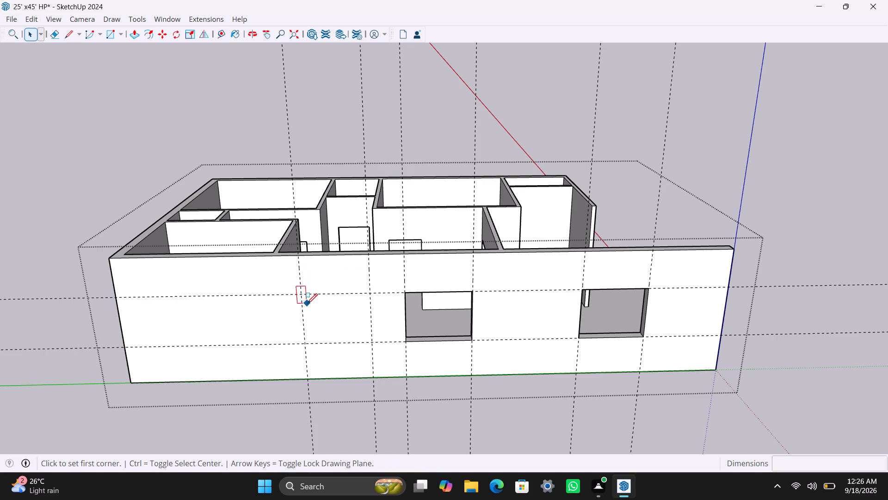
{"action": "left_click_drag", "start_coordinate": [305, 294], "coordinate": [308, 299]}
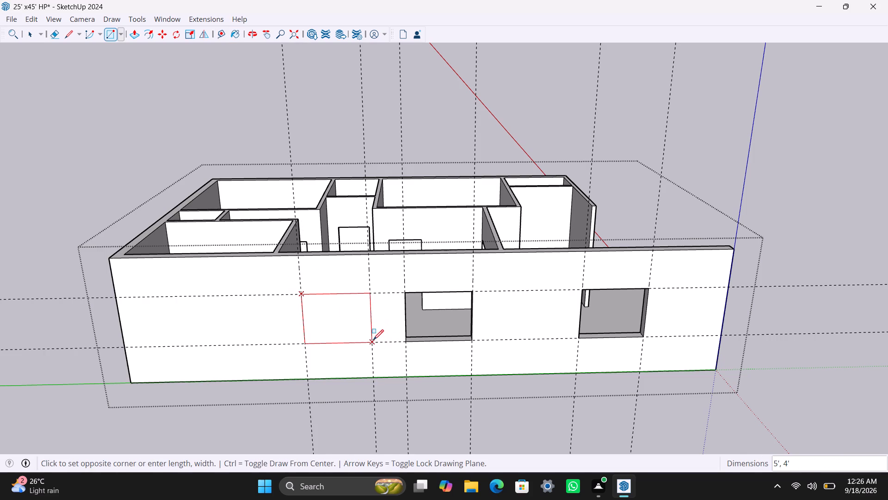
{"action": "left_click", "coordinate": [373, 339]}
{"action": "key", "text": "space"}
{"action": "left_click", "coordinate": [358, 327]}
{"action": "key", "text": "p"}
{"action": "left_click", "coordinate": [358, 327]}
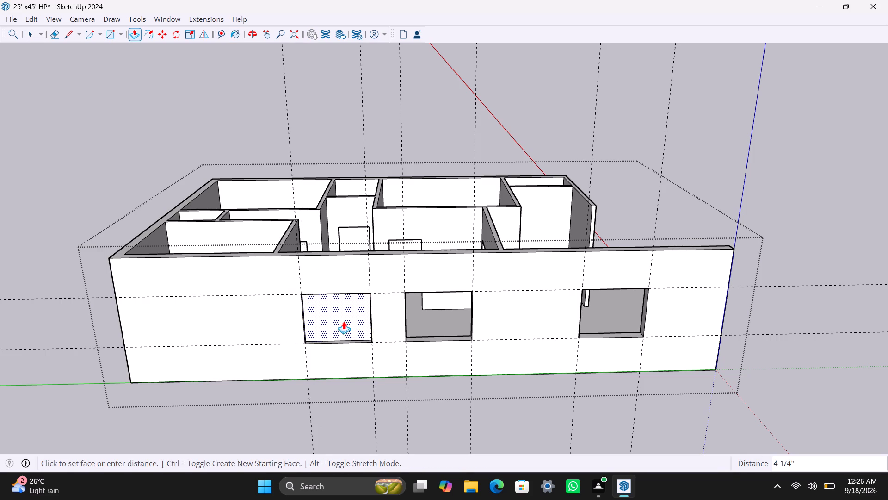
{"action": "left_click", "coordinate": [333, 315]}
{"action": "key", "text": "space"}
Place two more vertical guides on the side wall, about 3' 10" past the third window's far side and 5' beyond that.
{"action": "scroll", "coordinate": [288, 352], "scroll_direction": "down", "scroll_amount": 2}
{"action": "middle_click_drag", "start_coordinate": [290, 371], "coordinate": [379, 390]}
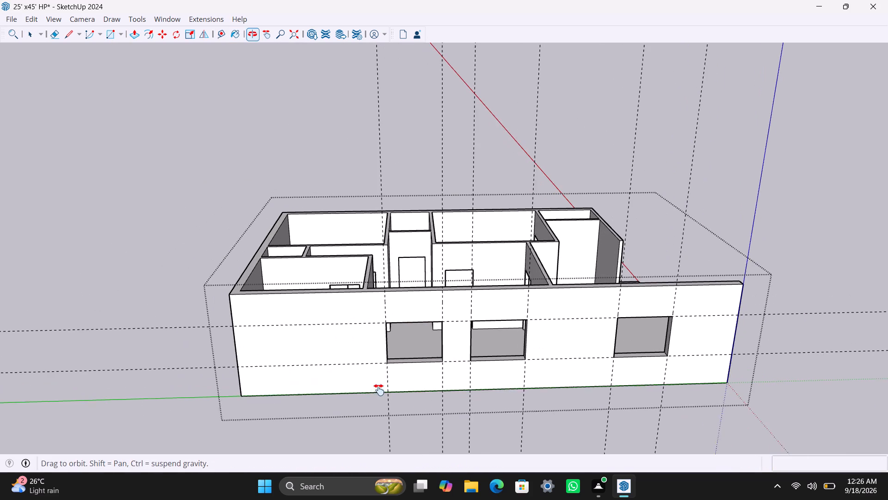
{"action": "middle_click_drag", "start_coordinate": [379, 390], "coordinate": [379, 390]}
{"action": "key", "text": "t"}
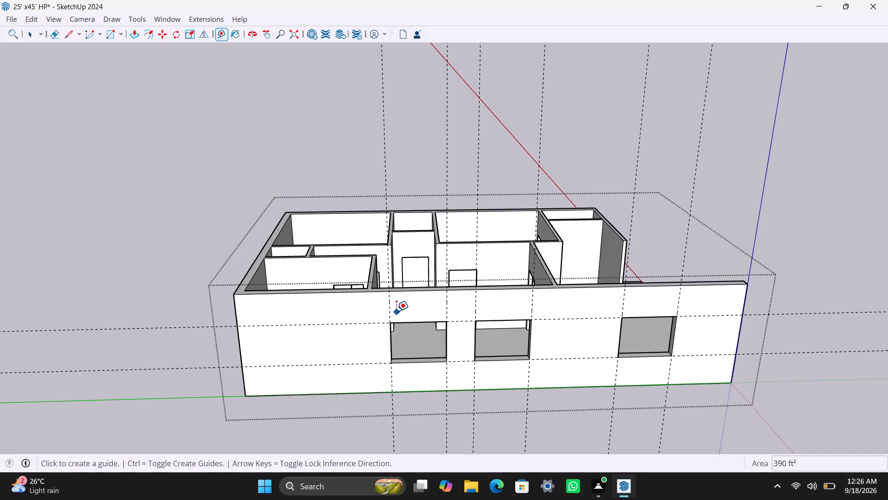
{"action": "left_click_drag", "start_coordinate": [387, 301], "coordinate": [380, 301]}
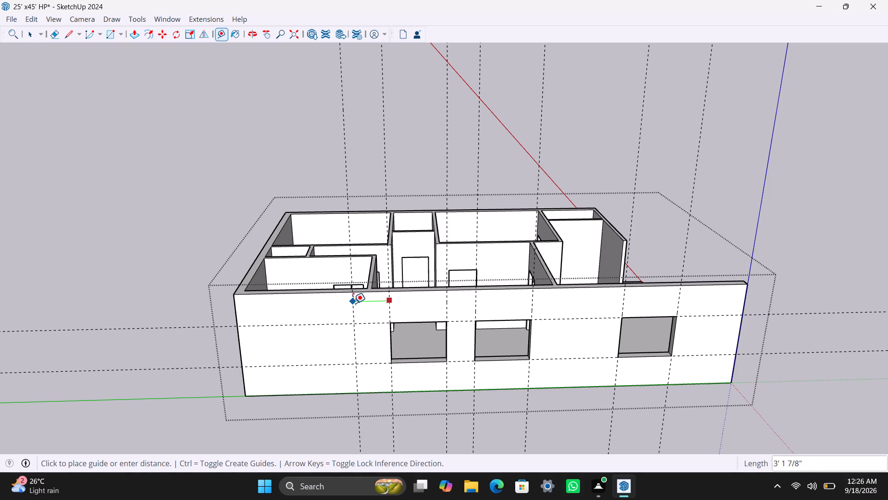
{"action": "left_click", "coordinate": [345, 300]}
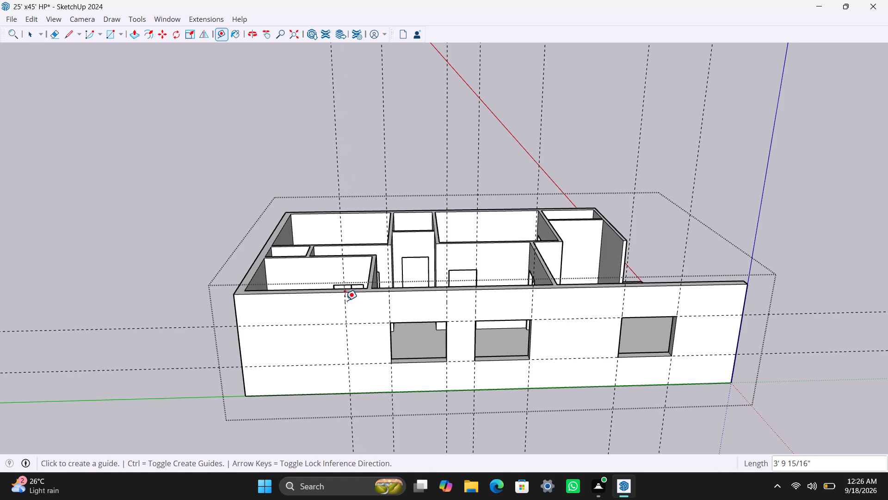
{"action": "left_click", "coordinate": [341, 304]}
{"action": "key", "text": "space"}
{"action": "key", "text": "t"}
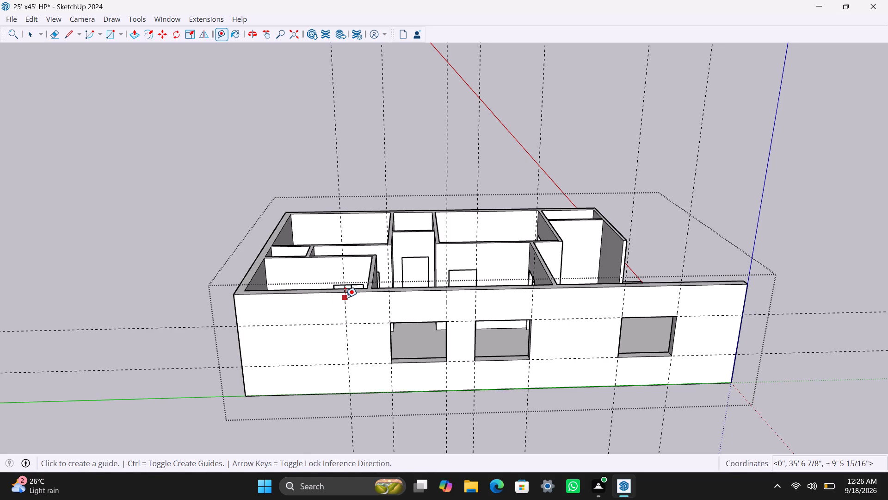
{"action": "left_click", "coordinate": [345, 297]}
{"action": "type", "text": "5'"}
{"action": "key", "text": "Return"}
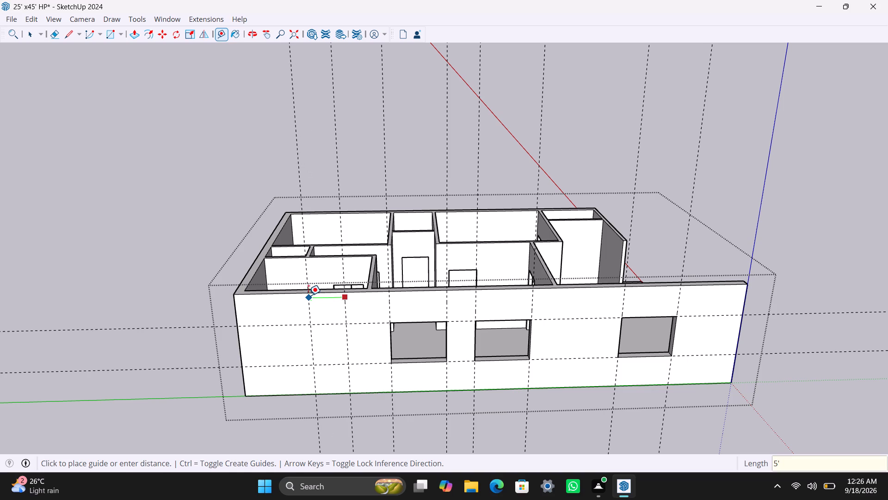
Draw a 5' by 4' rectangle between the newest guides and push it 9" through the side wall to open a fourth window.
{"action": "key", "text": "r"}
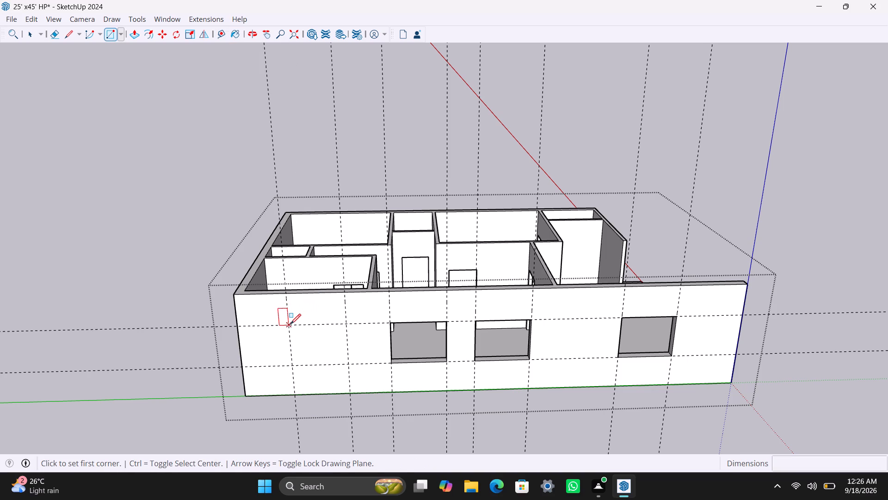
{"action": "left_click", "coordinate": [290, 324]}
{"action": "left_click", "coordinate": [347, 362]}
{"action": "key", "text": "space"}
{"action": "left_click", "coordinate": [334, 353]}
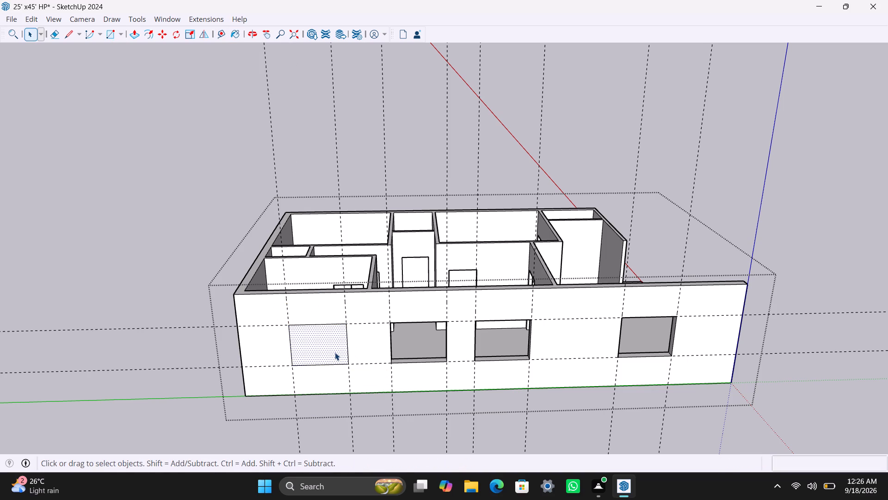
{"action": "key", "text": "p"}
{"action": "left_click", "coordinate": [336, 351]}
{"action": "left_click", "coordinate": [328, 344]}
Place vertical guides on the rear wall, about 8' from its corner with the windowed side wall and 3' back toward that corner.
{"action": "scroll", "coordinate": [200, 304], "scroll_direction": "down", "scroll_amount": 1}
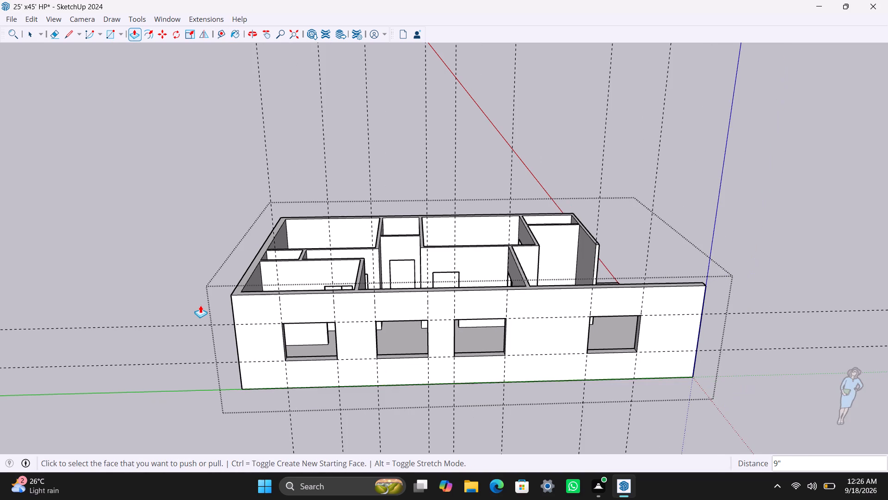
{"action": "scroll", "coordinate": [197, 308], "scroll_direction": "down", "scroll_amount": 2}
{"action": "middle_click_drag", "start_coordinate": [184, 317], "coordinate": [549, 348]}
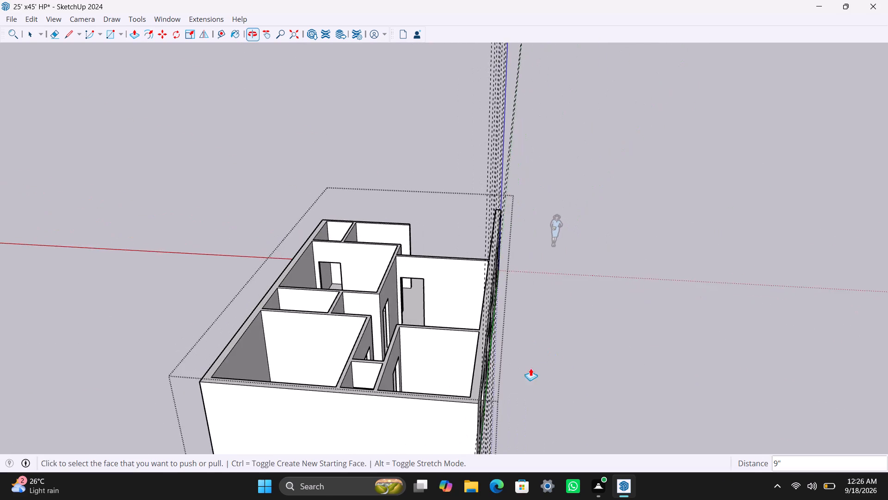
{"action": "scroll", "coordinate": [466, 396], "scroll_direction": "down", "scroll_amount": 2}
{"action": "middle_click_drag", "start_coordinate": [419, 401], "coordinate": [456, 323]}
{"action": "key", "text": "space"}
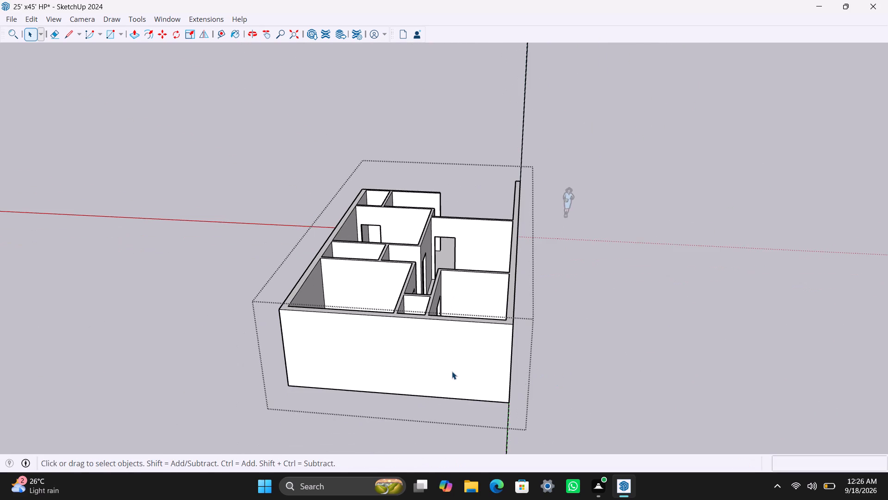
{"action": "scroll", "coordinate": [452, 371], "scroll_direction": "up", "scroll_amount": 2}
{"action": "middle_click_drag", "start_coordinate": [462, 375], "coordinate": [506, 381]}
{"action": "left_click", "coordinate": [523, 347]}
{"action": "scroll", "coordinate": [503, 353], "scroll_direction": "up", "scroll_amount": 2}
{"action": "middle_click_drag", "start_coordinate": [498, 353], "coordinate": [476, 313]}
{"action": "key", "text": "t"}
{"action": "left_click_drag", "start_coordinate": [591, 289], "coordinate": [590, 294]}
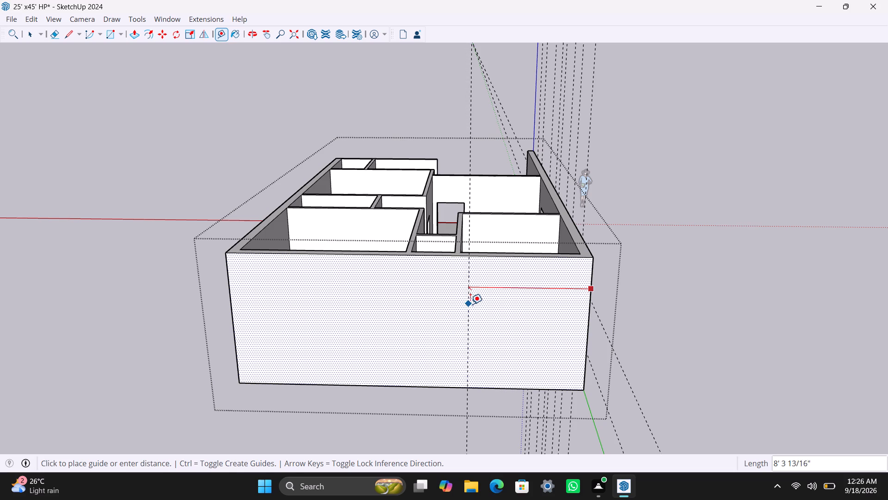
{"action": "left_click", "coordinate": [472, 304]}
{"action": "left_click", "coordinate": [472, 304]}
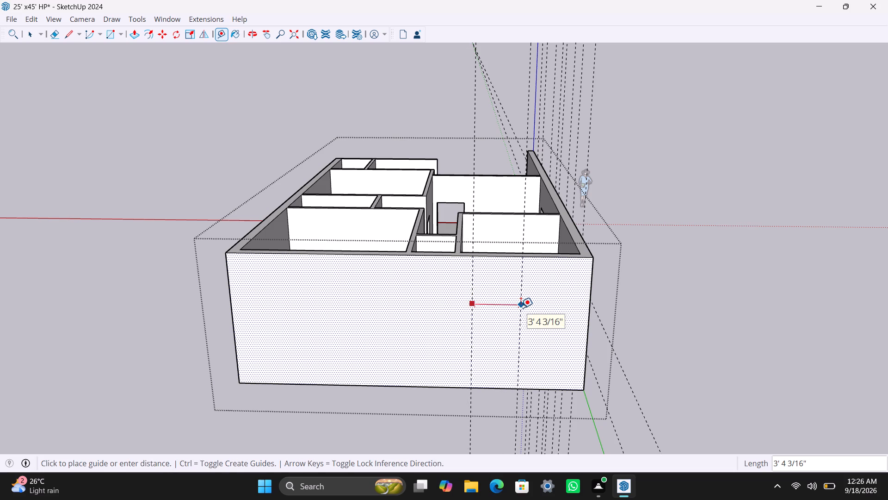
{"action": "key", "text": "3"}
{"action": "key", "text": "apostrophe"}
{"action": "key", "text": "Return"}
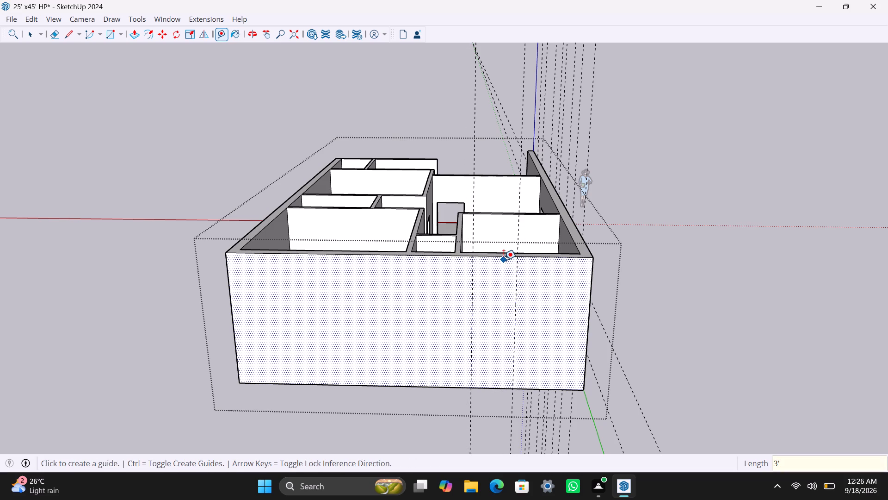
Place a horizontal guide on the rear wall 3' below its top edge.
{"action": "left_click_drag", "start_coordinate": [504, 258], "coordinate": [504, 266]}
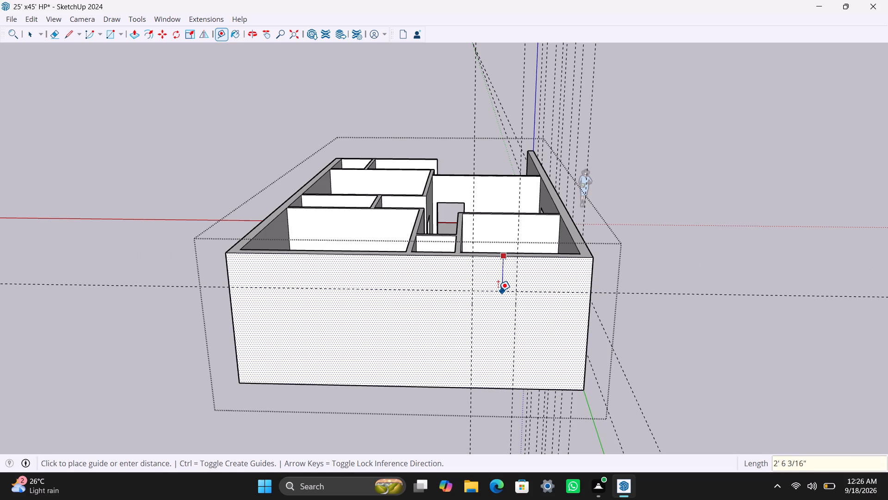
{"action": "type", "text": "3'"}
{"action": "key", "text": "Return"}
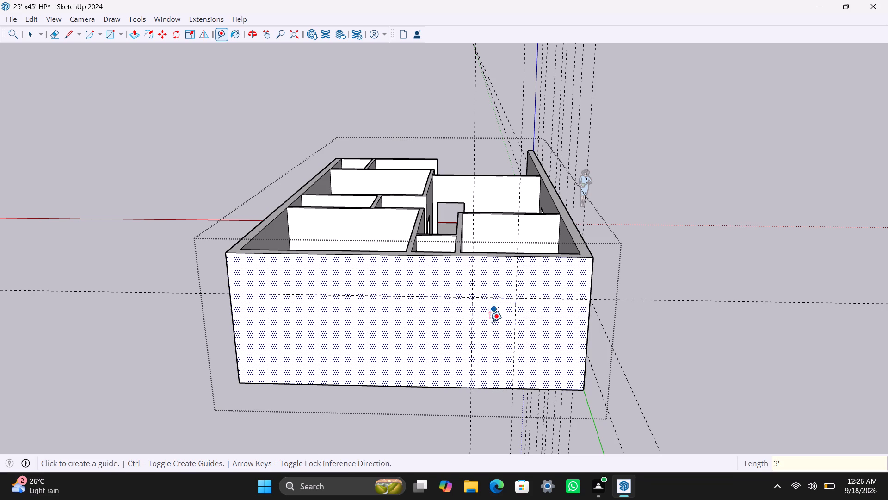
Draw a 3' by 7' rectangle between the rear wall guides down to the floor, push it through as a door opening, and exit the group.
{"action": "key", "text": "r"}
{"action": "left_click_drag", "start_coordinate": [475, 300], "coordinate": [477, 313]}
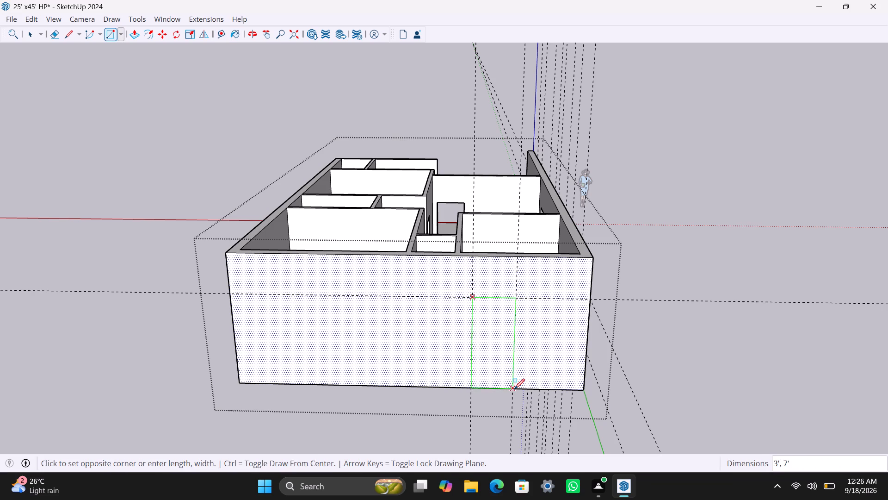
{"action": "left_click", "coordinate": [514, 389]}
{"action": "key", "text": "space"}
{"action": "left_click", "coordinate": [489, 365]}
{"action": "key", "text": "p"}
{"action": "left_click", "coordinate": [489, 362]}
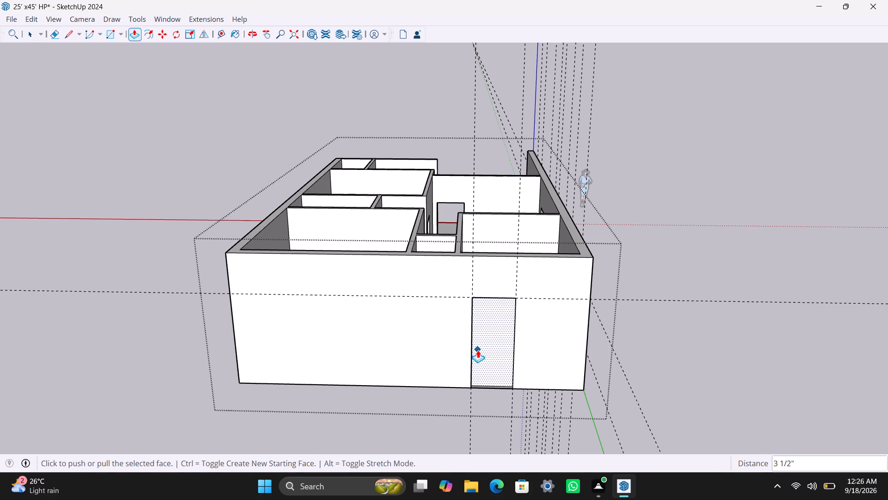
{"action": "key", "text": "Escape"}
{"action": "key", "text": "ctrl+z"}
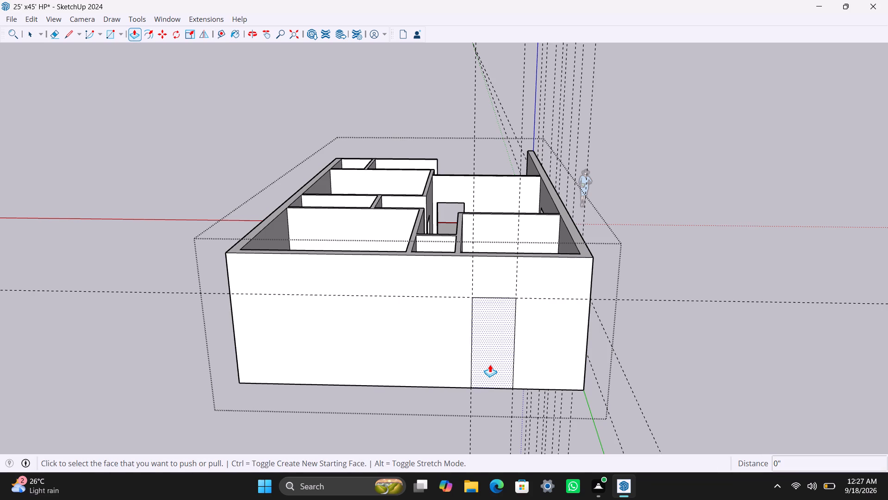
{"action": "left_click", "coordinate": [490, 364]}
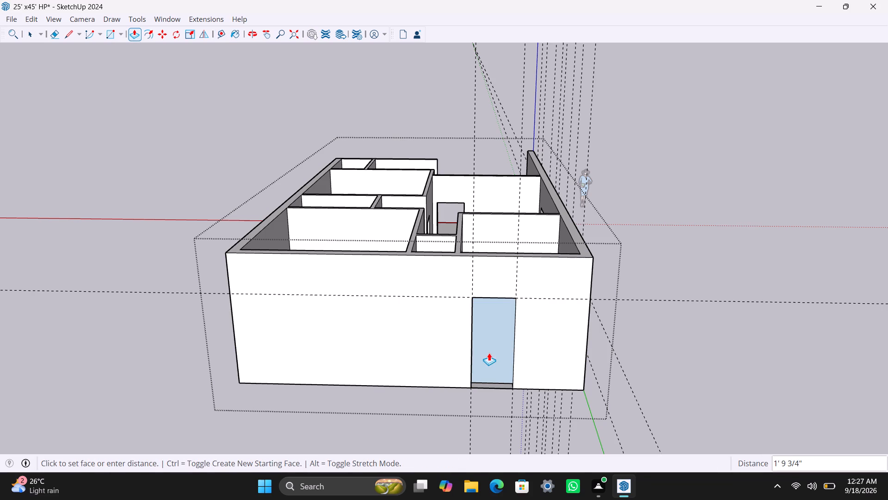
{"action": "left_click", "coordinate": [495, 363]}
{"action": "key", "text": "space"}
{"action": "left_click", "coordinate": [645, 375]}
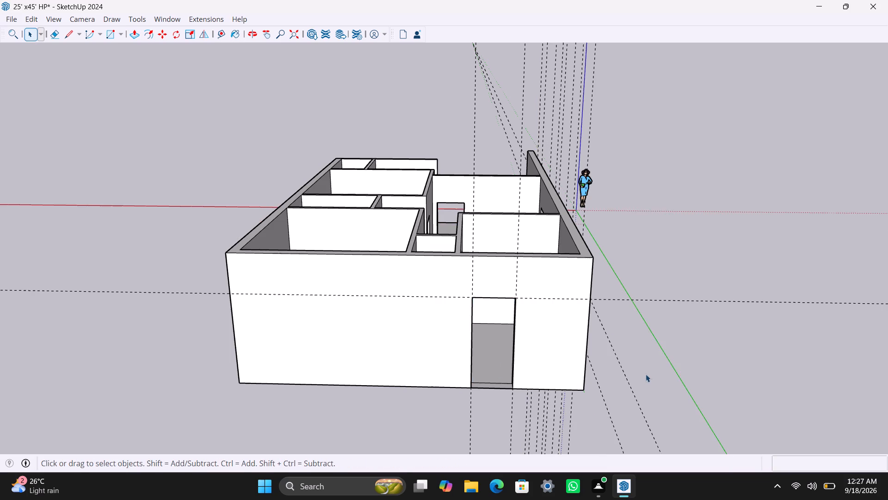
Place two vertical guides on the rear wall beside the door, about 1' 8" from its inner side and 2' beyond that.
{"action": "scroll", "coordinate": [434, 331], "scroll_direction": "down", "scroll_amount": 2}
{"action": "scroll", "coordinate": [434, 374], "scroll_direction": "up", "scroll_amount": 1}
{"action": "scroll", "coordinate": [398, 336], "scroll_direction": "up", "scroll_amount": 1}
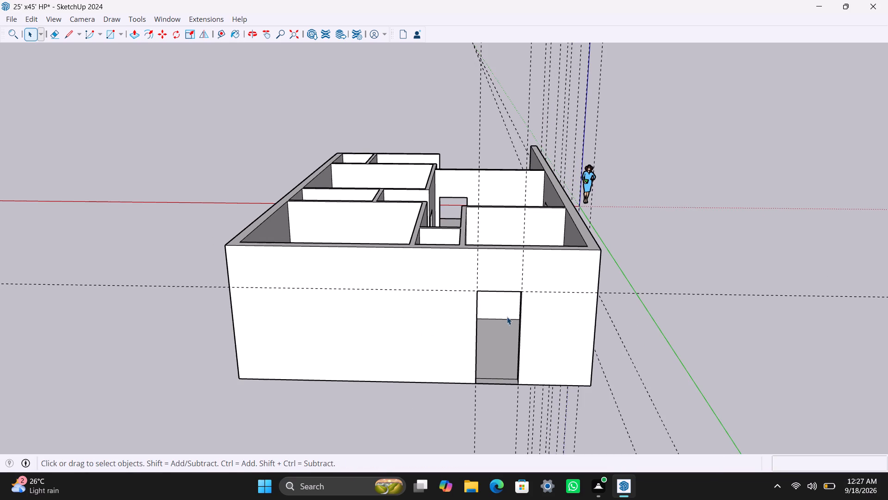
{"action": "key", "text": "t"}
{"action": "left_click", "coordinate": [481, 274]}
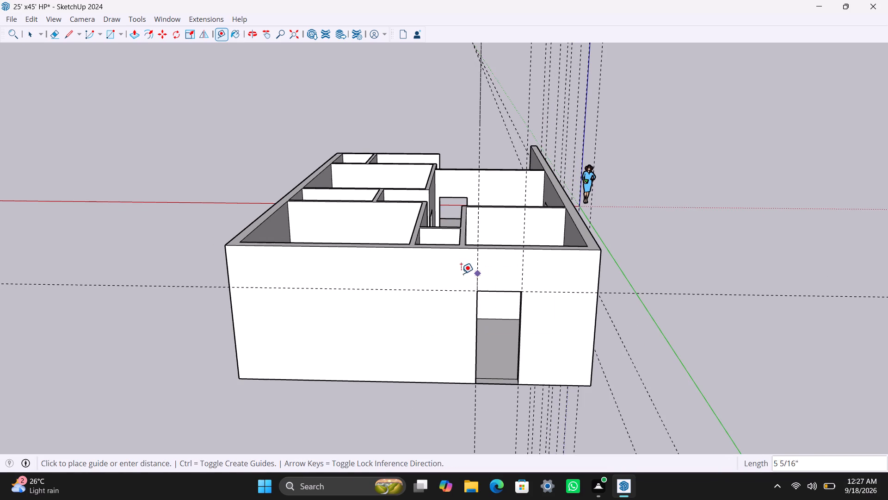
{"action": "left_click", "coordinate": [452, 272]}
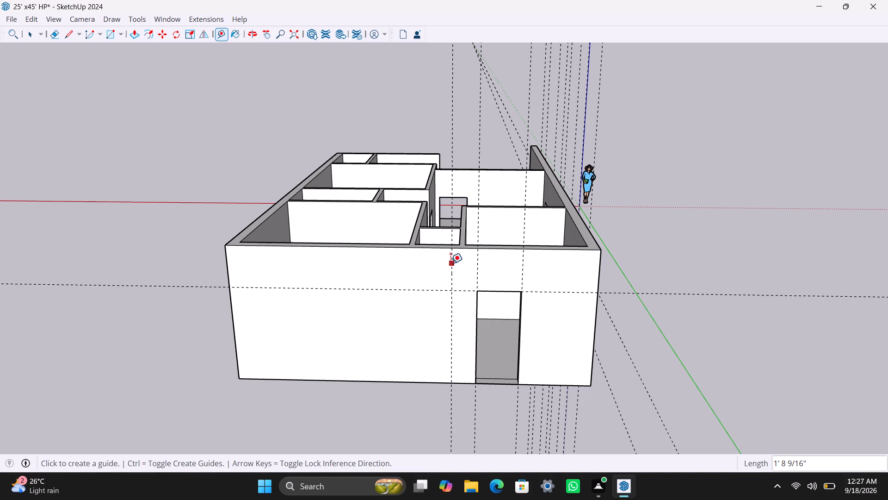
{"action": "left_click", "coordinate": [450, 262]}
{"action": "type", "text": "2'"}
{"action": "key", "text": "Return"}
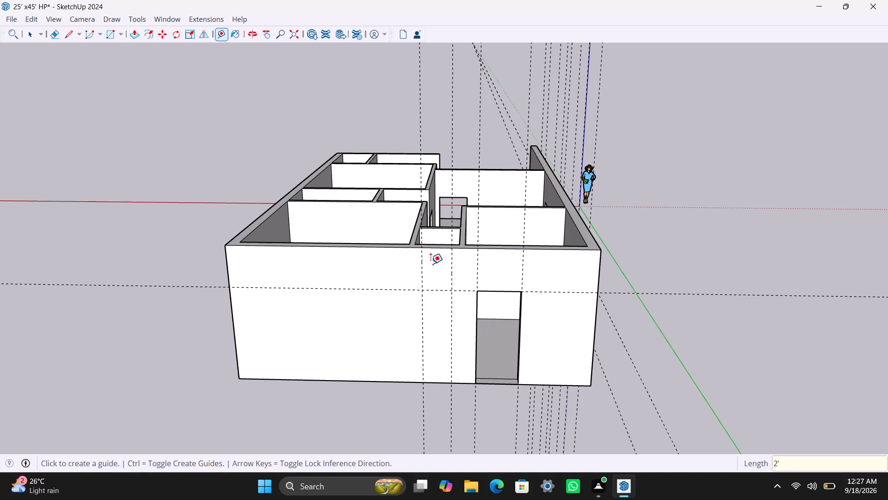
Place a horizontal guide on the rear wall 4' below the door-head guide.
{"action": "left_click", "coordinate": [433, 292]}
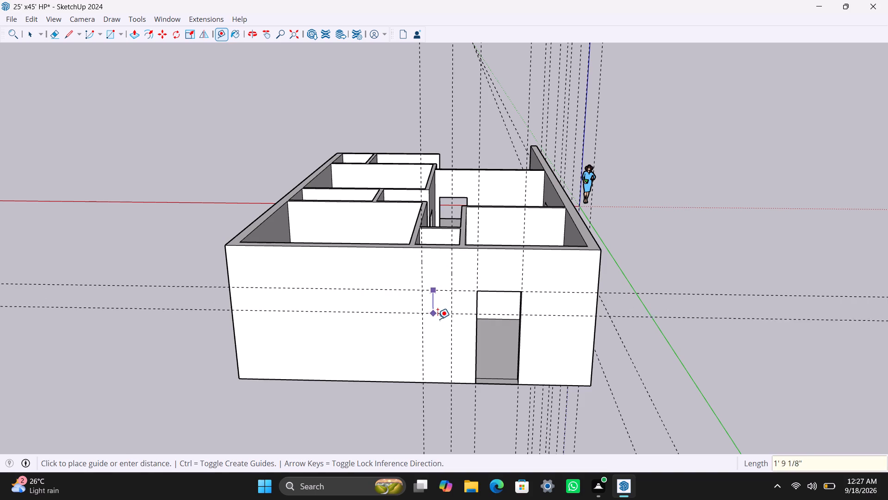
{"action": "type", "text": "4'"}
{"action": "key", "text": "Return"}
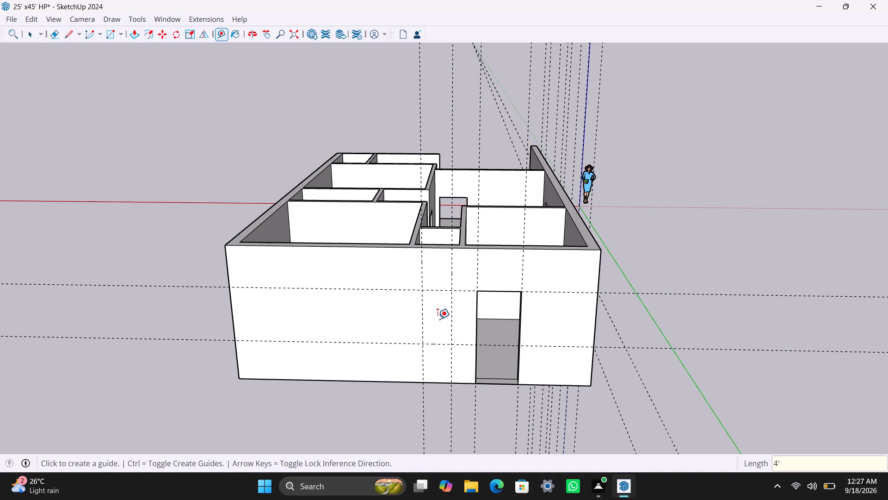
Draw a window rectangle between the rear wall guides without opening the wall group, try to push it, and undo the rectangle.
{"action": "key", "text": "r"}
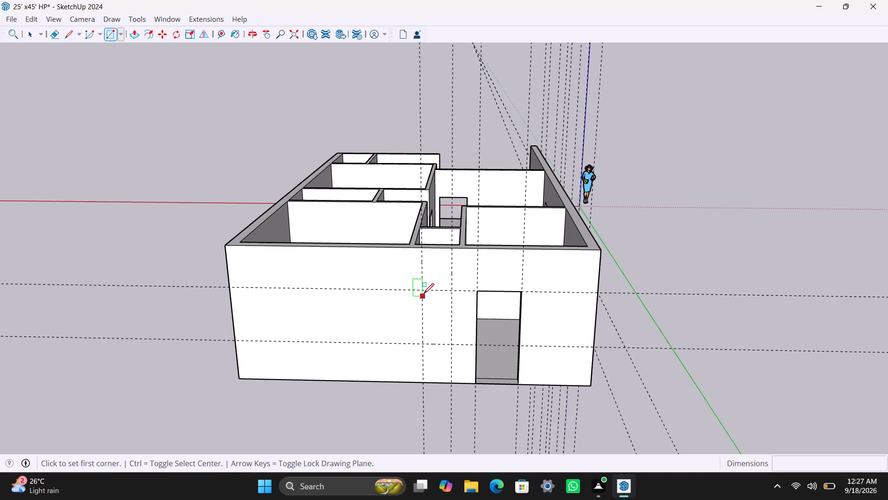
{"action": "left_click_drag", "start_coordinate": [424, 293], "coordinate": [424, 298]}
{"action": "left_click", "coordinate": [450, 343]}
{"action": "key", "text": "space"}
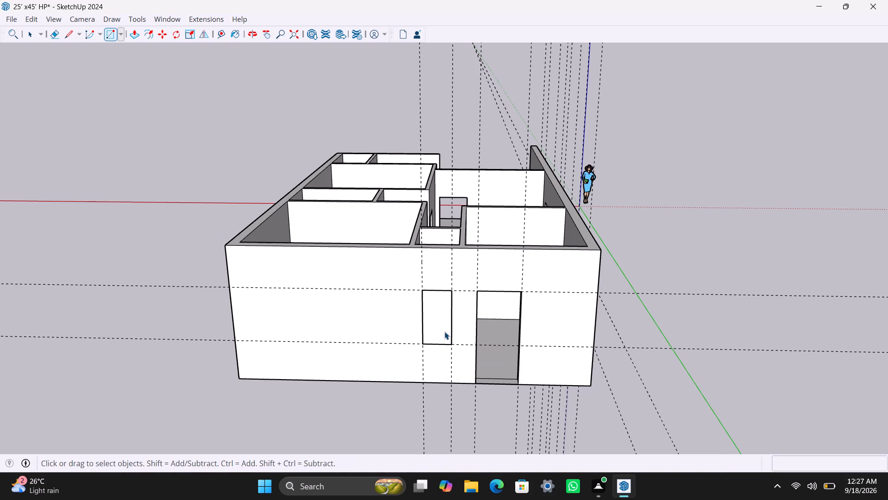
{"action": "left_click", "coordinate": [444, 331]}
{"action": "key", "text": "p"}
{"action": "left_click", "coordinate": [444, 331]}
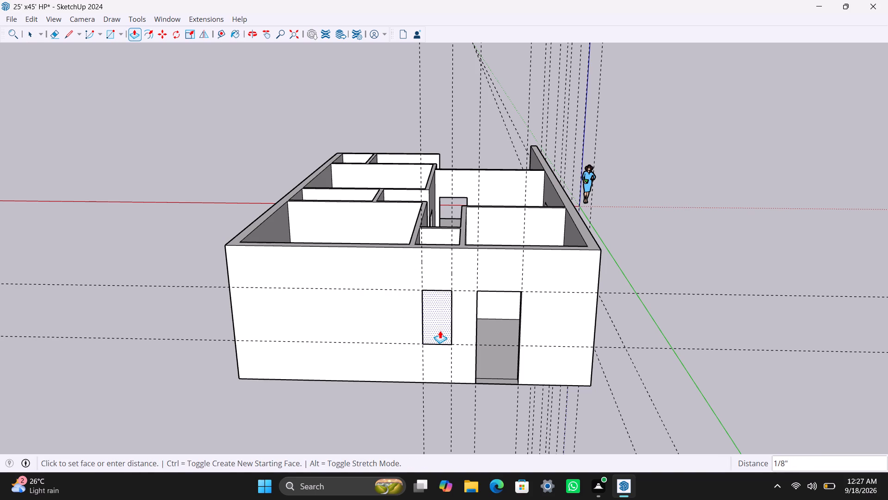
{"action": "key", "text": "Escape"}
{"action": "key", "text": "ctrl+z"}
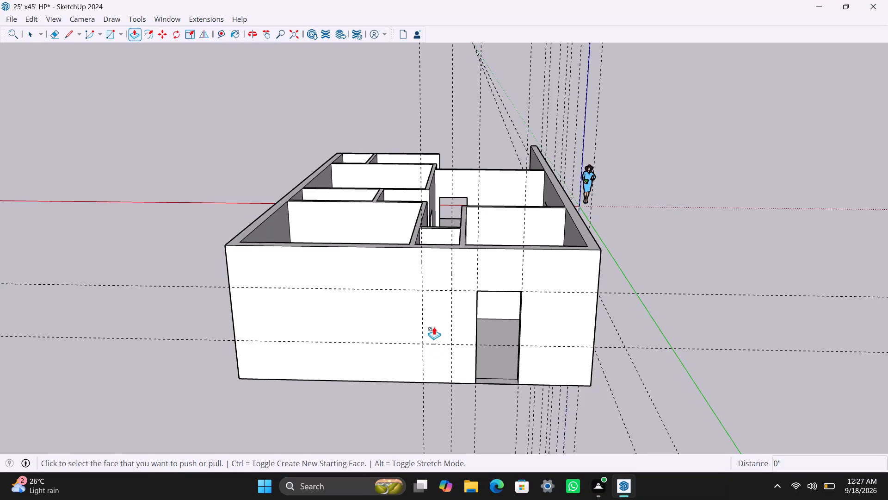
Open the wall group, draw a 2' by 4' rectangle between the rear wall guides beside the door, and push it through as a window opening.
{"action": "key", "text": "space"}
{"action": "double_click", "coordinate": [435, 318]}
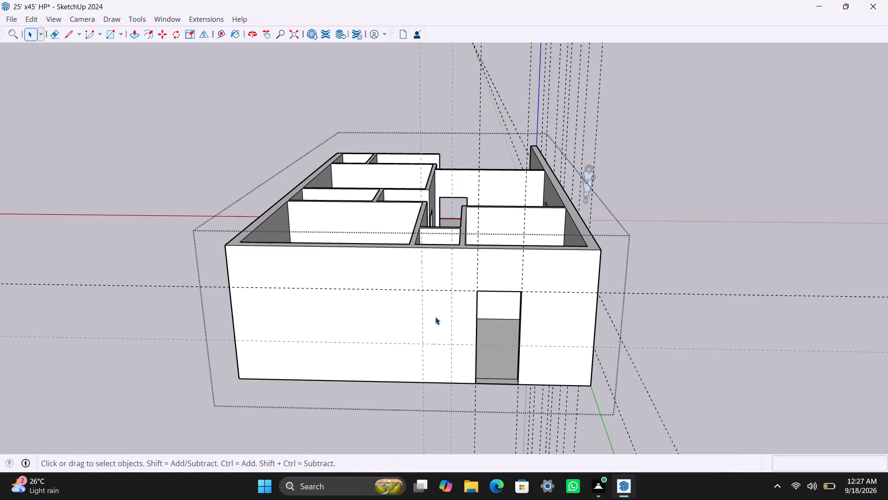
{"action": "key", "text": "r"}
{"action": "left_click_drag", "start_coordinate": [425, 293], "coordinate": [426, 298]}
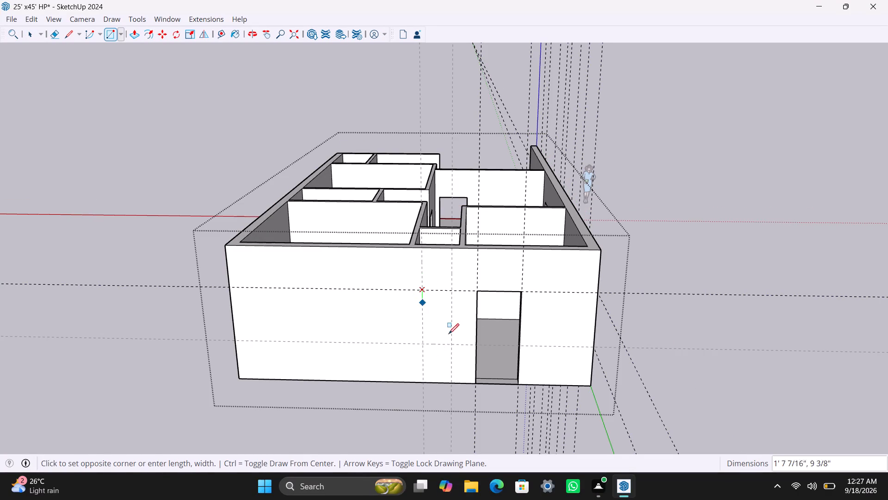
{"action": "left_click", "coordinate": [451, 344]}
{"action": "key", "text": "space"}
{"action": "left_click", "coordinate": [444, 330]}
{"action": "key", "text": "p"}
{"action": "left_click", "coordinate": [444, 330]}
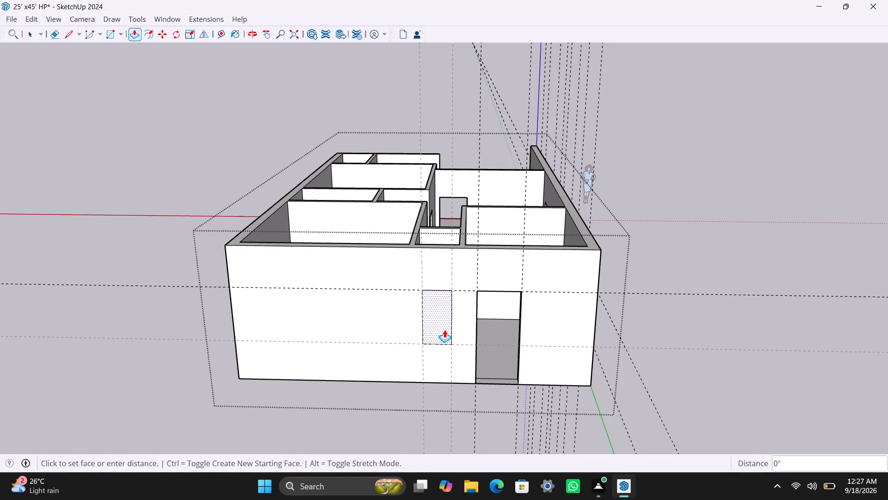
{"action": "left_click", "coordinate": [439, 317]}
{"action": "key", "text": "space"}
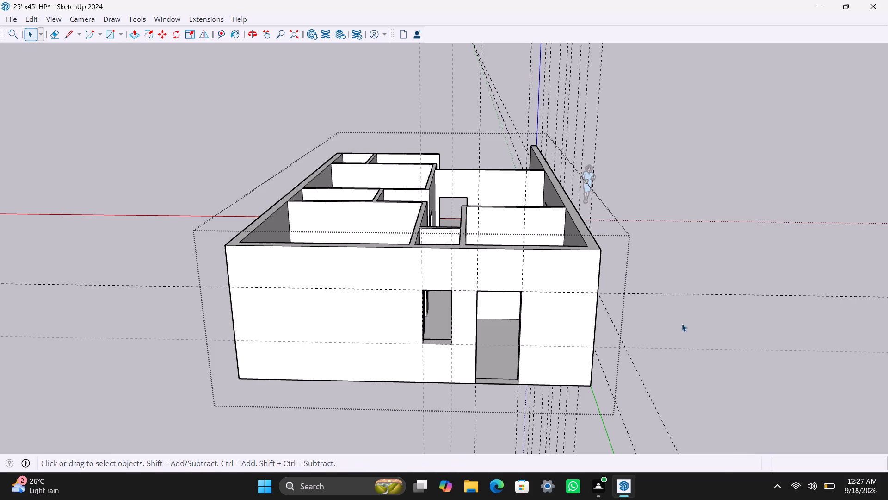
Place two vertical guides on the uncut long side wall, about 3' 10" from its rear end and 5' beyond that.
{"action": "left_click_drag", "start_coordinate": [682, 321], "coordinate": [675, 325]}
{"action": "scroll", "coordinate": [355, 363], "scroll_direction": "down", "scroll_amount": 1}
{"action": "middle_click_drag", "start_coordinate": [348, 377], "coordinate": [431, 401], "text": "shift"}
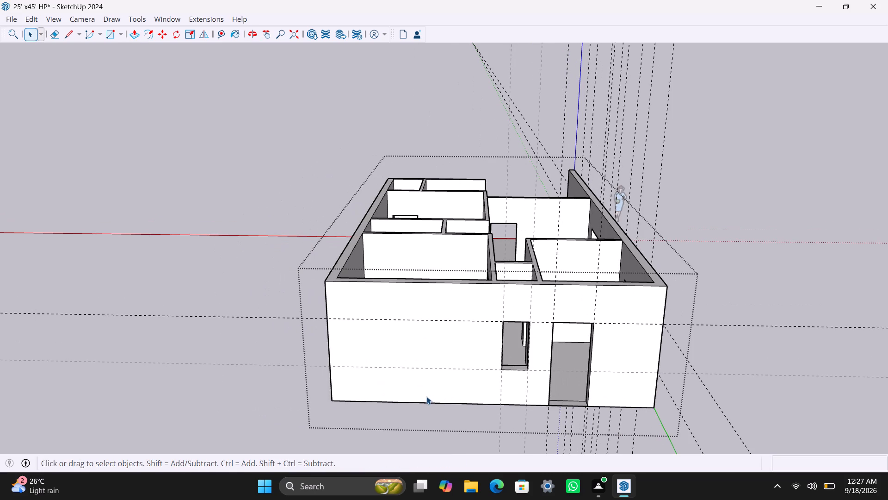
{"action": "scroll", "coordinate": [398, 379], "scroll_direction": "down", "scroll_amount": 3}
{"action": "middle_click_drag", "start_coordinate": [312, 353], "coordinate": [564, 375]}
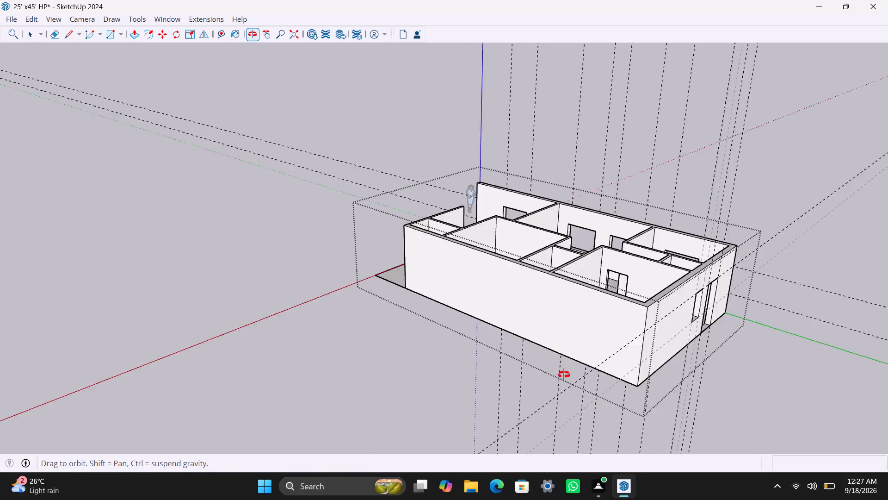
{"action": "middle_click_drag", "start_coordinate": [564, 375], "coordinate": [678, 374]}
{"action": "scroll", "coordinate": [543, 289], "scroll_direction": "down", "scroll_amount": 1}
{"action": "middle_click_drag", "start_coordinate": [508, 293], "coordinate": [399, 335], "text": "shift"}
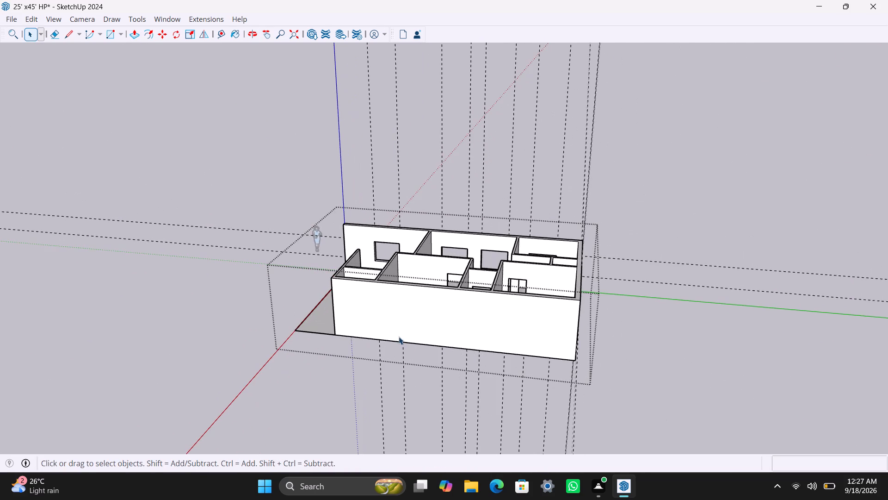
{"action": "scroll", "coordinate": [493, 337], "scroll_direction": "up", "scroll_amount": 1}
{"action": "middle_click_drag", "start_coordinate": [495, 337], "coordinate": [542, 329]}
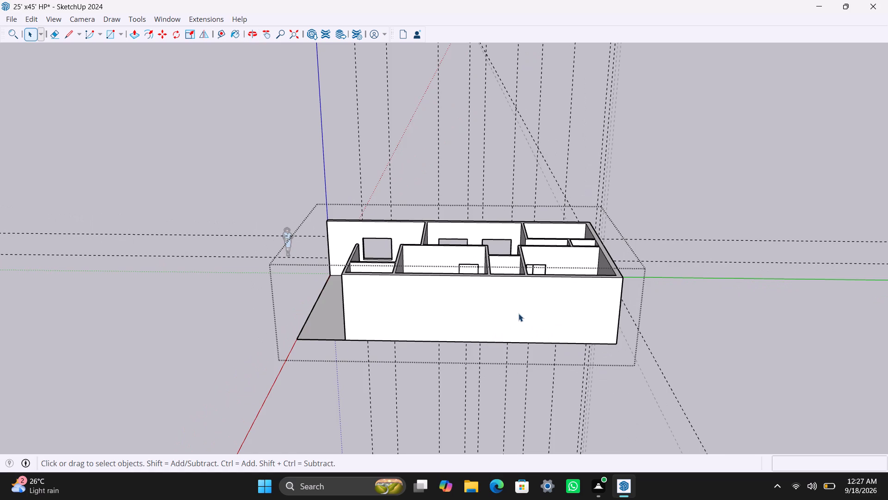
{"action": "scroll", "coordinate": [527, 313], "scroll_direction": "up", "scroll_amount": 1}
{"action": "key", "text": "t"}
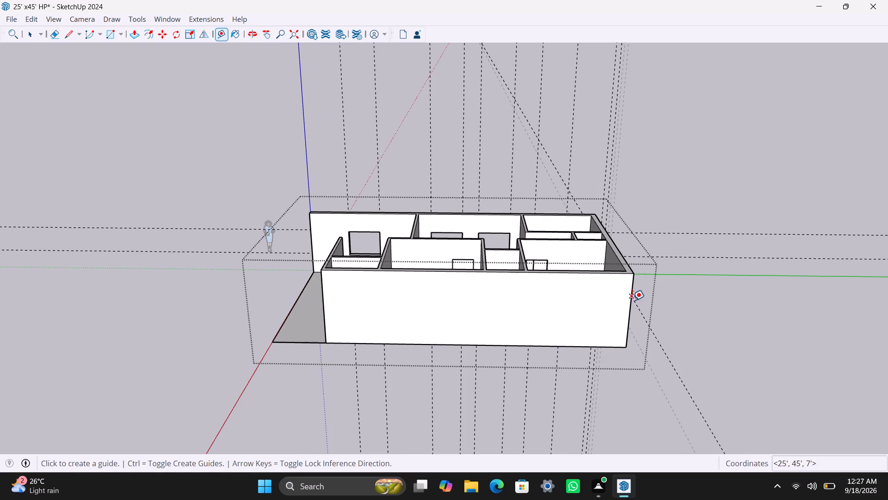
{"action": "left_click", "coordinate": [630, 290]}
{"action": "left_click", "coordinate": [600, 296]}
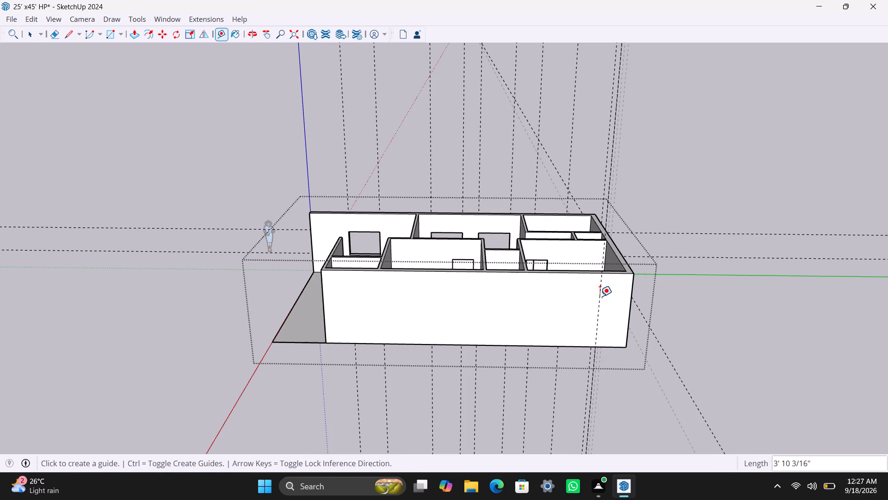
{"action": "left_click", "coordinate": [598, 293]}
{"action": "type", "text": "5'"}
{"action": "key", "text": "Return"}
Place two horizontal guides on this side wall, 3' below its top edge and 4' below that.
{"action": "left_click", "coordinate": [572, 275]}
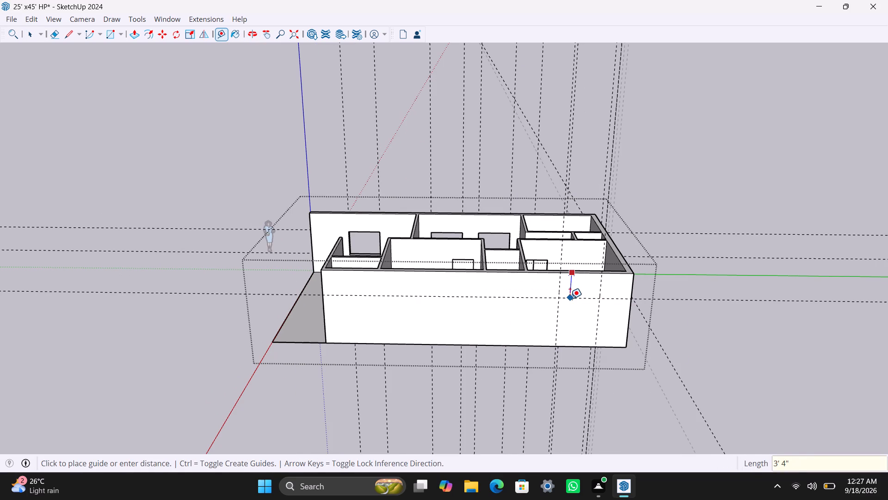
{"action": "key", "text": "3"}
{"action": "key", "text": "apostrophe"}
{"action": "key", "text": "Return"}
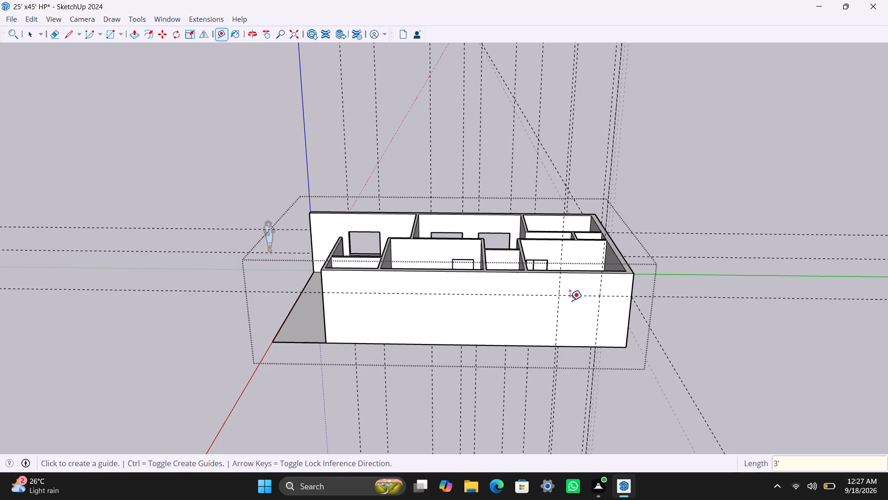
{"action": "left_click", "coordinate": [570, 300]}
{"action": "key", "text": "space"}
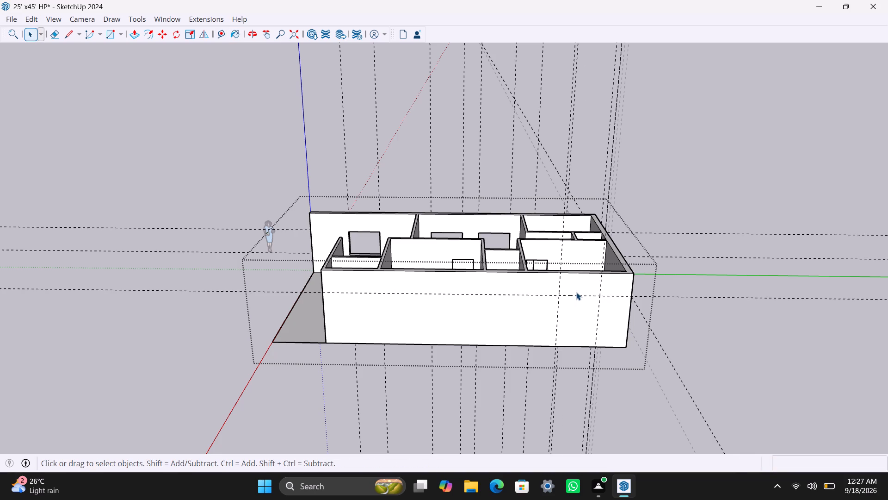
{"action": "key", "text": "t"}
{"action": "left_click_drag", "start_coordinate": [576, 293], "coordinate": [579, 312]}
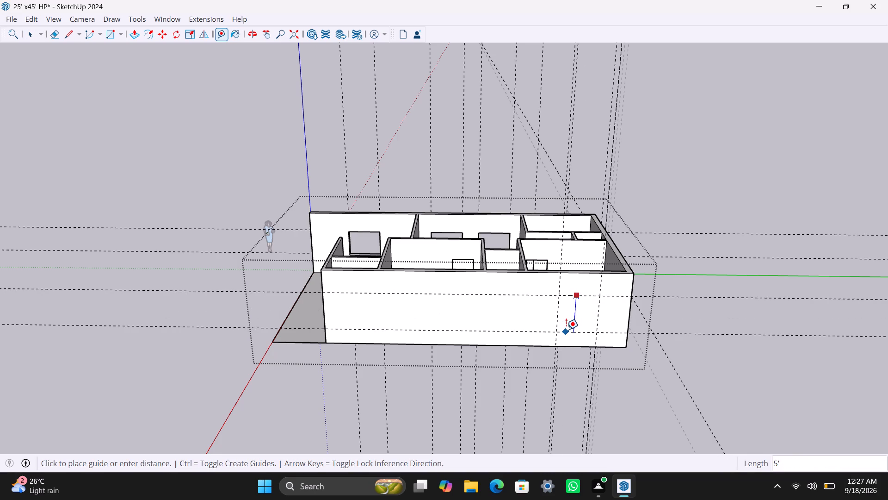
{"action": "type", "text": "4'"}
{"action": "key", "text": "Return"}
Draw a 5' by 4' rectangle between the side wall guides and push it through the wall as a window opening.
{"action": "scroll", "coordinate": [577, 323], "scroll_direction": "up", "scroll_amount": 2}
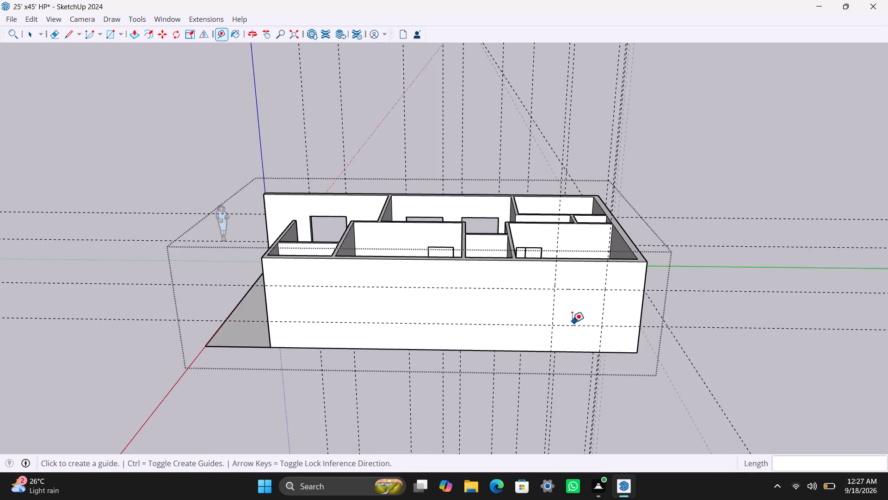
{"action": "middle_click_drag", "start_coordinate": [564, 320], "coordinate": [540, 295]}
{"action": "key", "text": "r"}
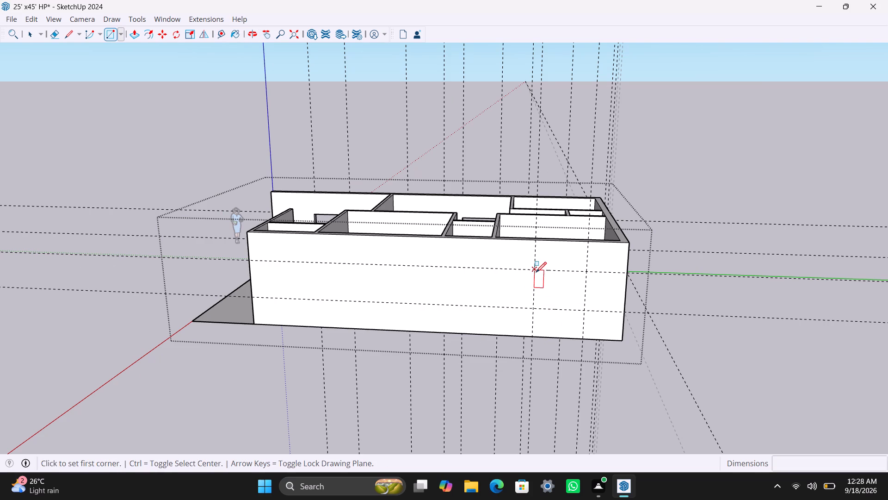
{"action": "left_click_drag", "start_coordinate": [536, 272], "coordinate": [536, 278]}
{"action": "left_click", "coordinate": [581, 312]}
{"action": "key", "text": "space"}
{"action": "left_click", "coordinate": [561, 300]}
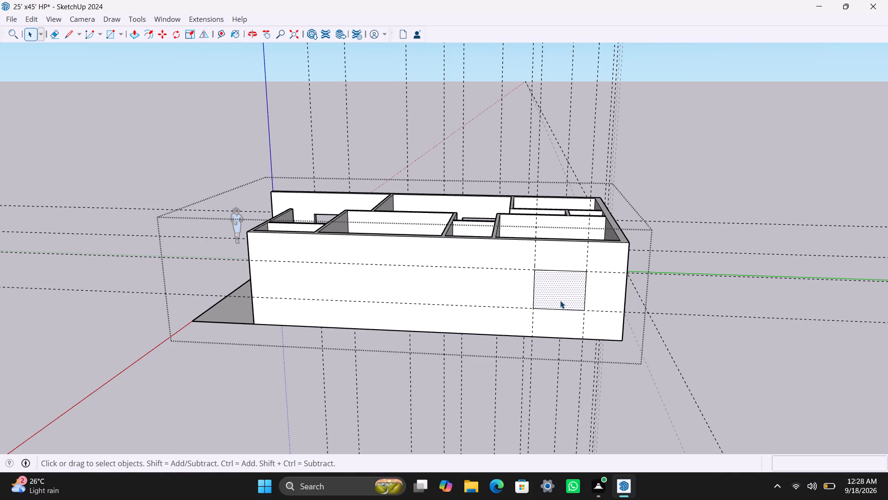
{"action": "key", "text": "p"}
{"action": "left_click", "coordinate": [559, 300]}
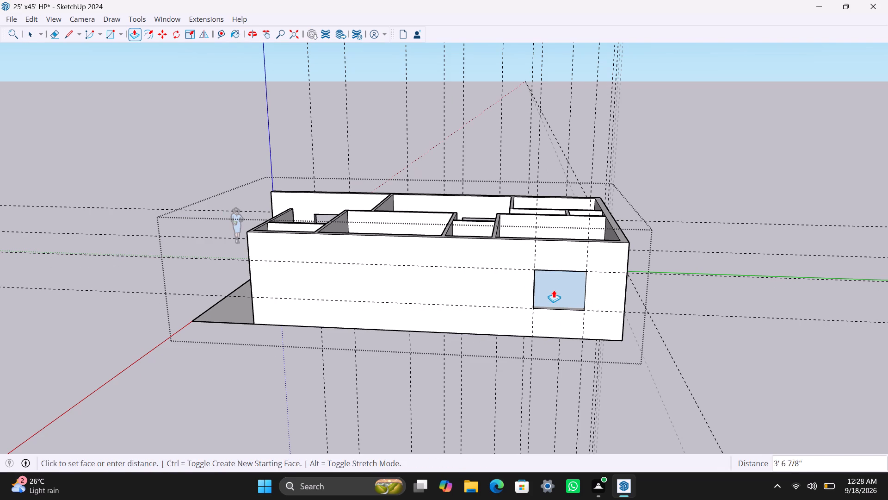
{"action": "left_click", "coordinate": [569, 291]}
{"action": "key", "text": "space"}
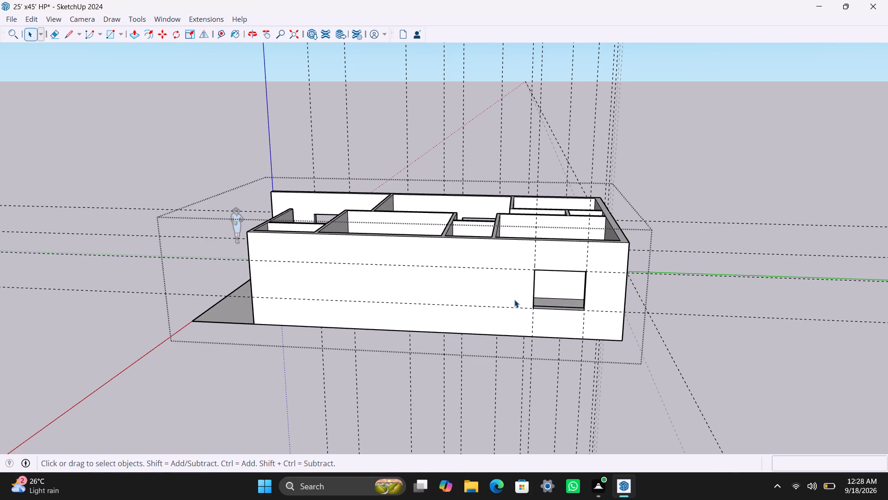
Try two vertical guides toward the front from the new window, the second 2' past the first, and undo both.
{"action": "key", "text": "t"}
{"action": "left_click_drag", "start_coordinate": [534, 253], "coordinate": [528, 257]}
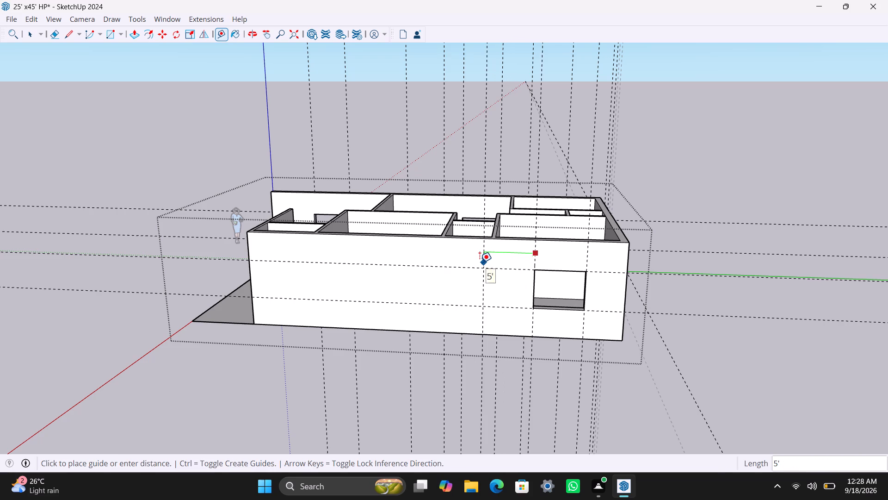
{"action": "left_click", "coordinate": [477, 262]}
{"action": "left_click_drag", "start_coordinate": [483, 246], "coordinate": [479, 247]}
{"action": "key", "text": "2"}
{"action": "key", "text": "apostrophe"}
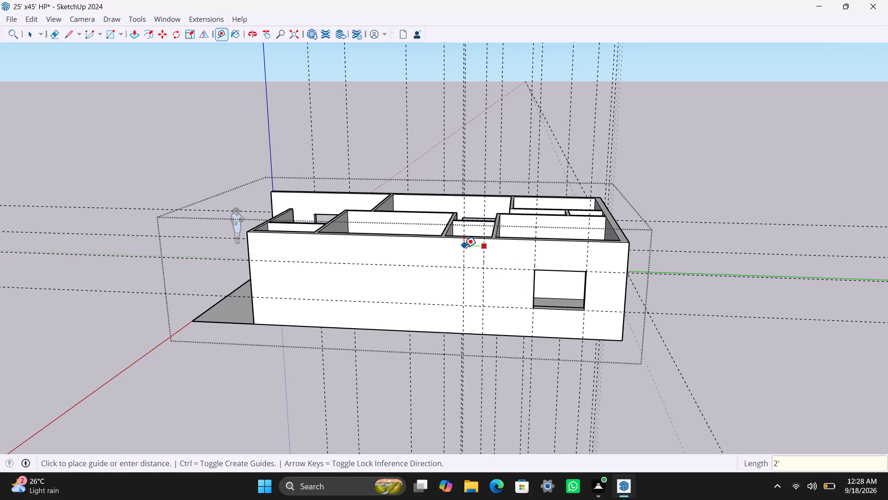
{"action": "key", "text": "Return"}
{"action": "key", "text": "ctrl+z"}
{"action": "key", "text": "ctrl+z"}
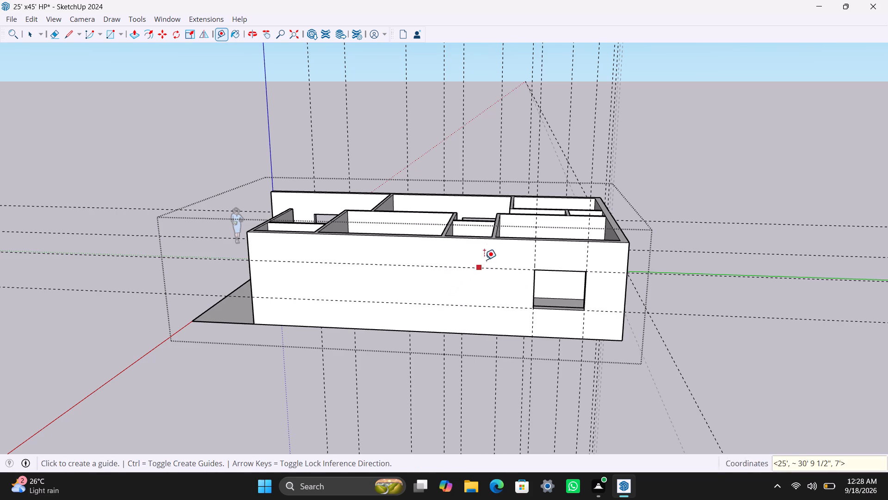
Place two vertical guides on the side wall, about 5' 7" from the window's front side and 2' beyond that.
{"action": "left_click_drag", "start_coordinate": [537, 250], "coordinate": [531, 257]}
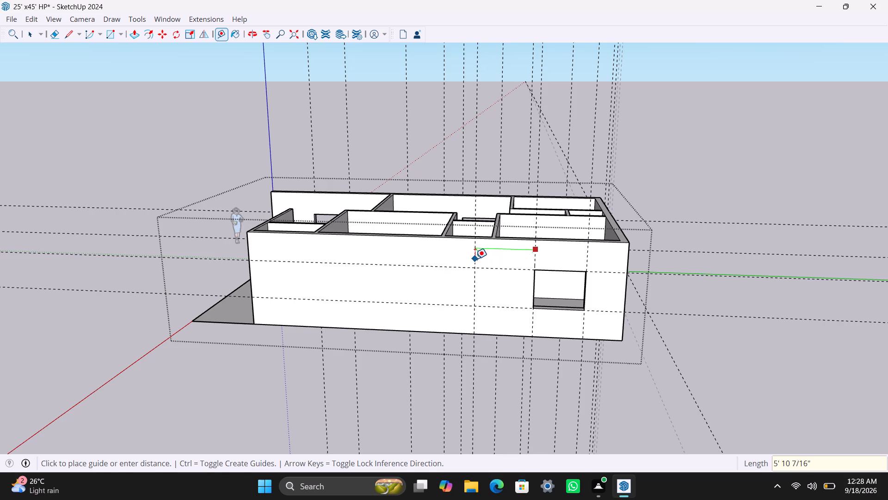
{"action": "scroll", "coordinate": [477, 257], "scroll_direction": "up", "scroll_amount": 4}
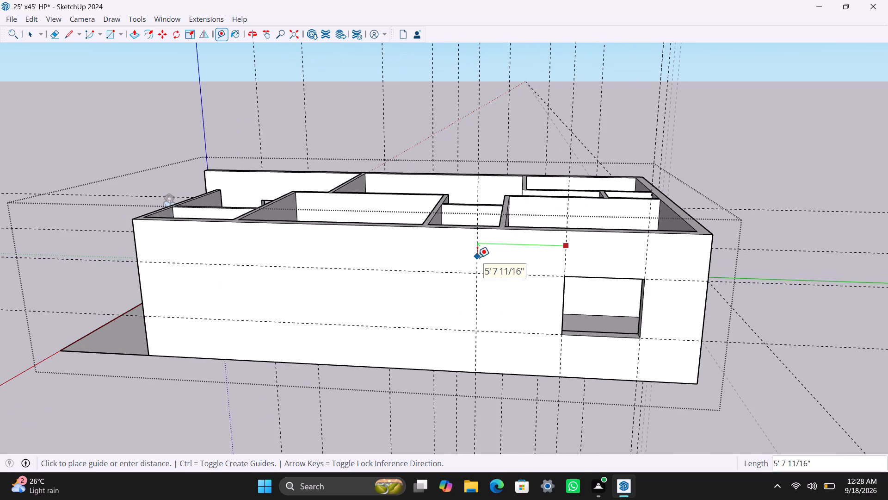
{"action": "left_click", "coordinate": [479, 256]}
{"action": "left_click", "coordinate": [479, 256]}
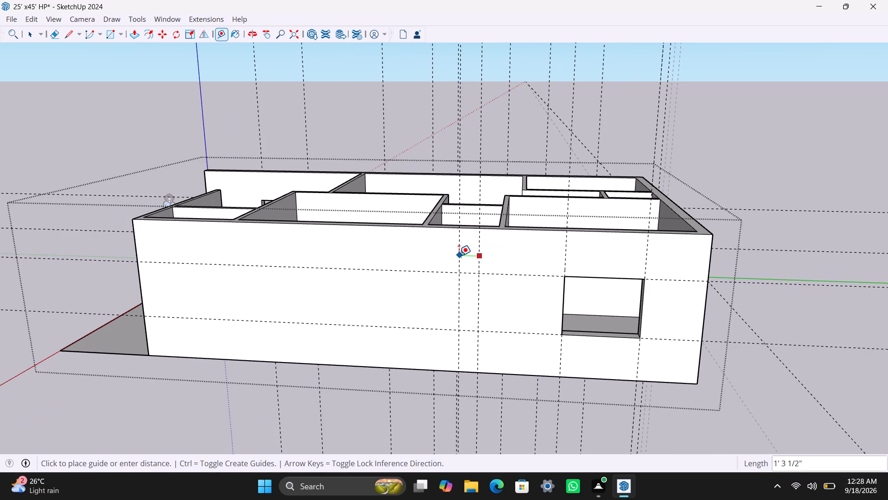
{"action": "key", "text": "2"}
{"action": "key", "text": "apostrophe"}
{"action": "key", "text": "Return"}
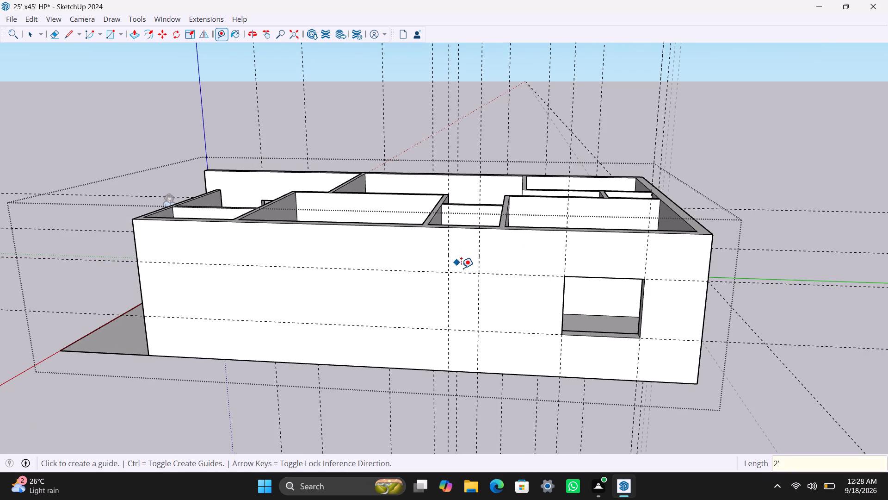
Place a horizontal guide on the side wall 2' below the window-head guide.
{"action": "left_click", "coordinate": [461, 273]}
{"action": "type", "text": "2'"}
{"action": "key", "text": "Return"}
Draw a 2' by 2' rectangle between the new side wall guides and push it 9" through the wall as a small window opening.
{"action": "key", "text": "r"}
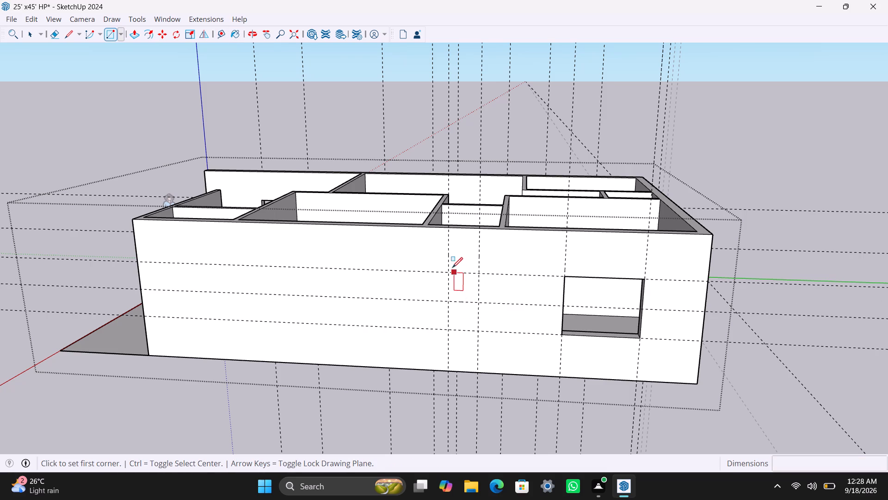
{"action": "left_click_drag", "start_coordinate": [450, 271], "coordinate": [453, 278]}
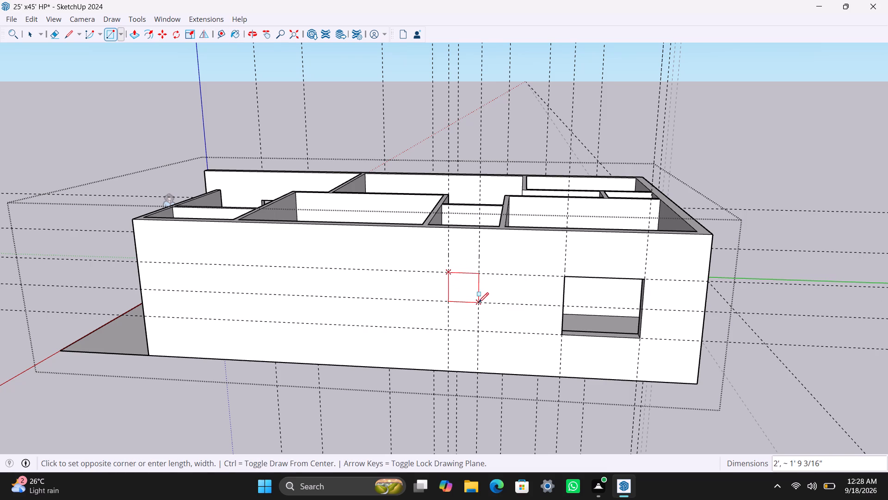
{"action": "left_click", "coordinate": [480, 303]}
{"action": "key", "text": "space"}
{"action": "left_click", "coordinate": [472, 295]}
{"action": "key", "text": "p"}
{"action": "left_click", "coordinate": [471, 290]}
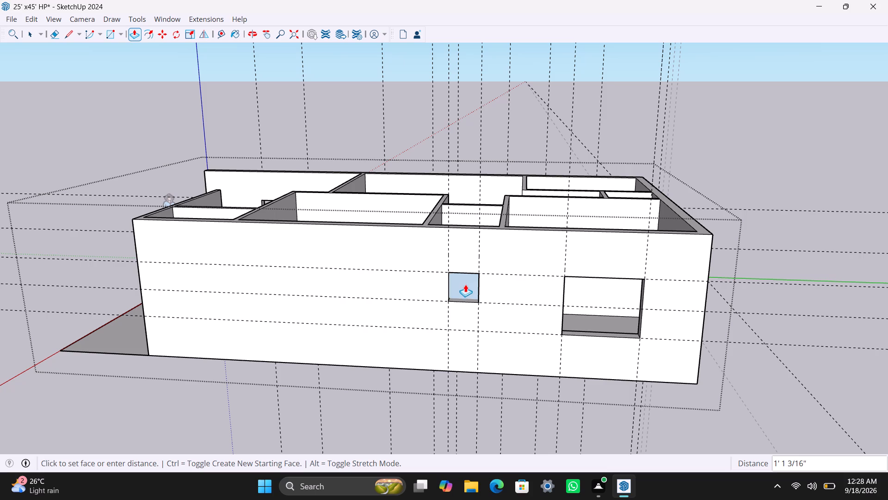
{"action": "key", "text": "Escape"}
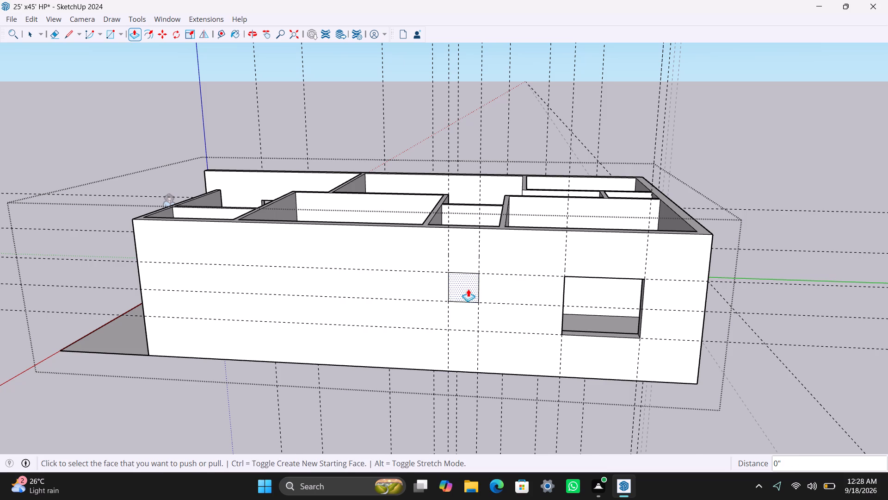
{"action": "scroll", "coordinate": [464, 289], "scroll_direction": "up", "scroll_amount": 3}
{"action": "left_click", "coordinate": [464, 289]}
{"action": "left_click", "coordinate": [459, 279]}
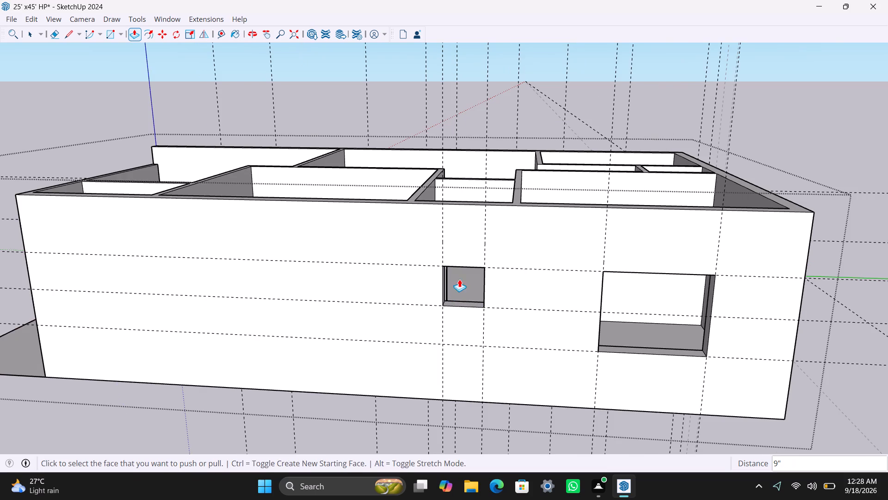
Place two vertical guides on the side wall, 5' toward the front from the small window and 5' beyond that.
{"action": "scroll", "coordinate": [409, 306], "scroll_direction": "down", "scroll_amount": 3}
{"action": "middle_click_drag", "start_coordinate": [370, 342], "coordinate": [458, 350]}
{"action": "key", "text": "space"}
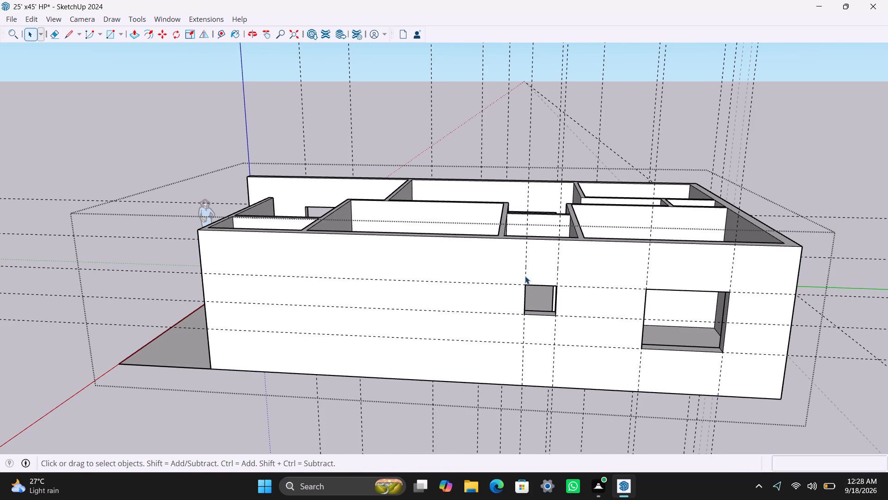
{"action": "key", "text": "t"}
{"action": "left_click", "coordinate": [524, 264]}
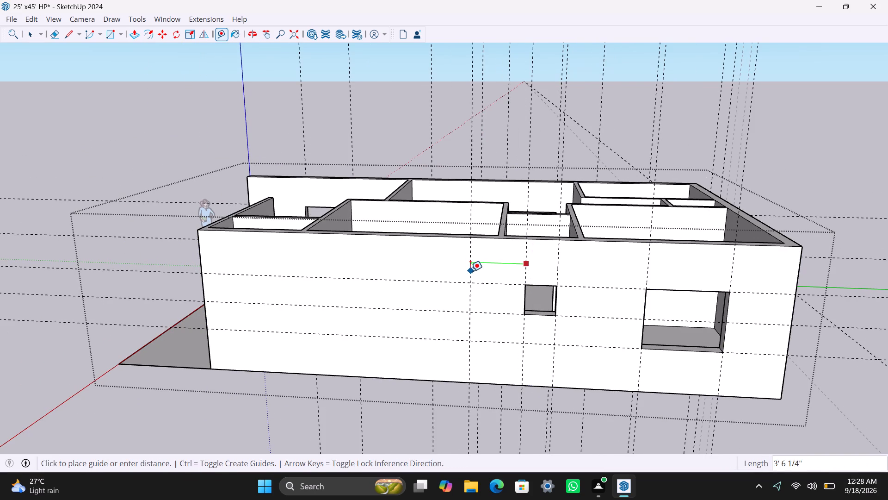
{"action": "left_click", "coordinate": [444, 267]}
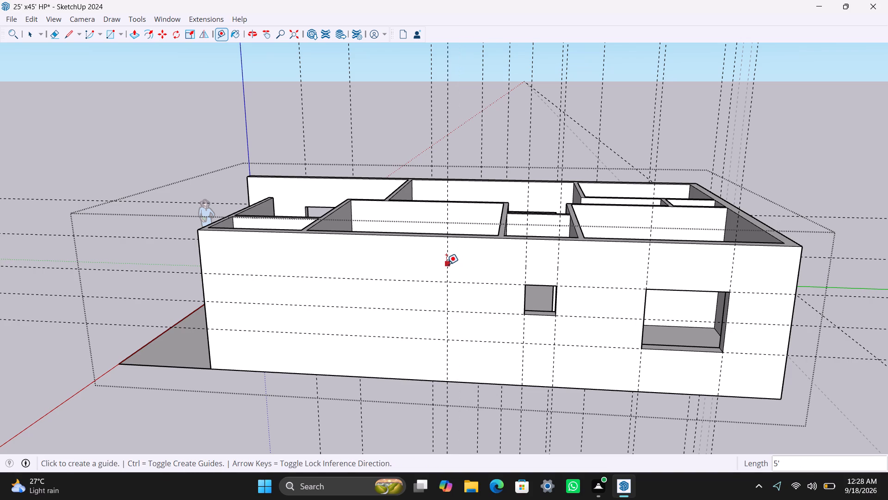
{"action": "left_click_drag", "start_coordinate": [446, 264], "coordinate": [437, 264]}
{"action": "key", "text": "5"}
{"action": "key", "text": "apostrophe"}
{"action": "key", "text": "Return"}
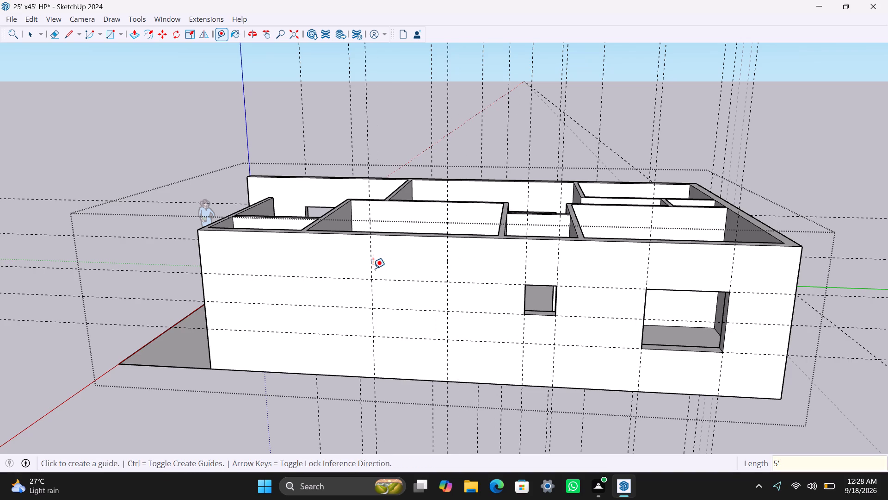
Draw a 5'-wide rectangle between the new vertical guides, from head guide to sill guide, and push it through the wall as a window opening.
{"action": "key", "text": "r"}
{"action": "left_click_drag", "start_coordinate": [373, 277], "coordinate": [374, 285]}
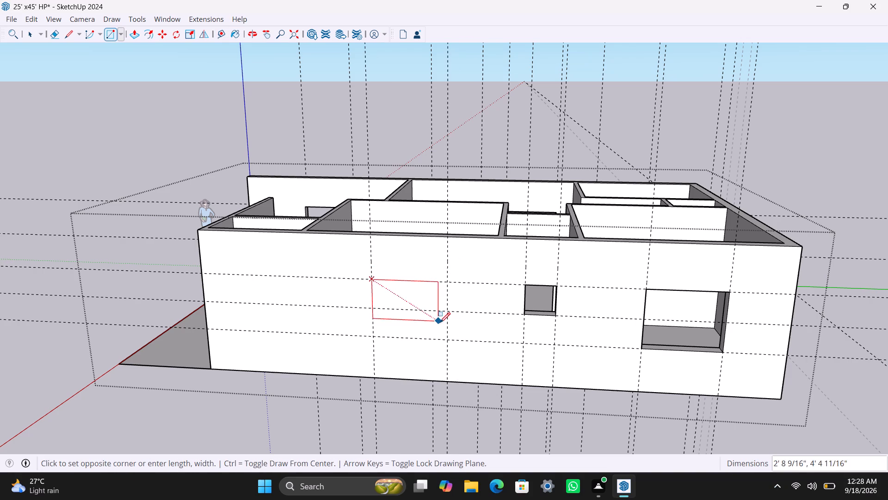
{"action": "left_click", "coordinate": [446, 338]}
{"action": "key", "text": "space"}
{"action": "left_click", "coordinate": [429, 321]}
{"action": "key", "text": "p"}
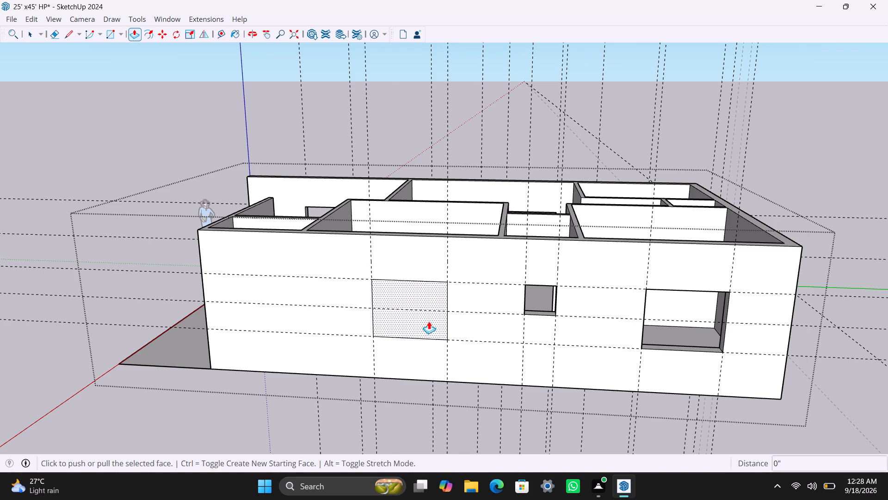
{"action": "left_click_drag", "start_coordinate": [429, 322], "coordinate": [424, 322]}
{"action": "key", "text": "ctrl+z"}
{"action": "left_click", "coordinate": [414, 322]}
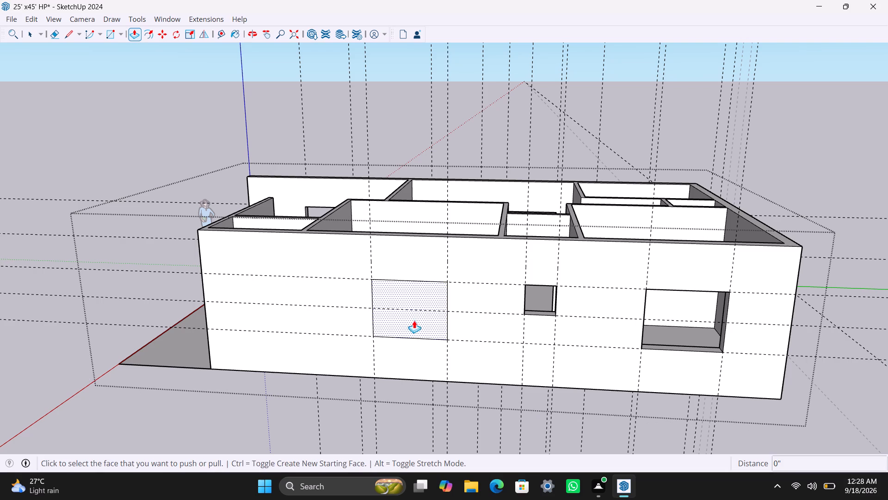
{"action": "left_click", "coordinate": [406, 304]}
Place two vertical guides on the side wall between the new window and the front corner, spaced 2' apart.
{"action": "scroll", "coordinate": [406, 320], "scroll_direction": "down", "scroll_amount": 2}
{"action": "middle_click_drag", "start_coordinate": [346, 341], "coordinate": [447, 371]}
{"action": "key", "text": "t"}
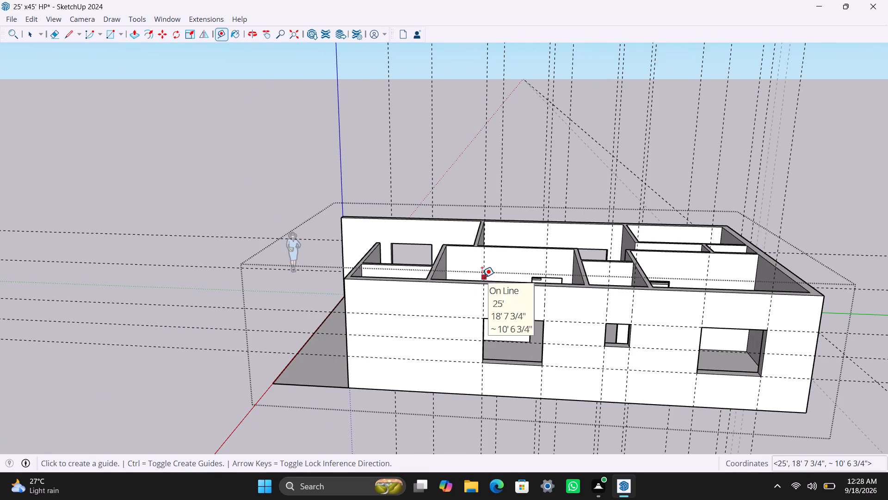
{"action": "left_click_drag", "start_coordinate": [482, 277], "coordinate": [475, 281]}
{"action": "left_click", "coordinate": [401, 287]}
{"action": "left_click", "coordinate": [401, 287]}
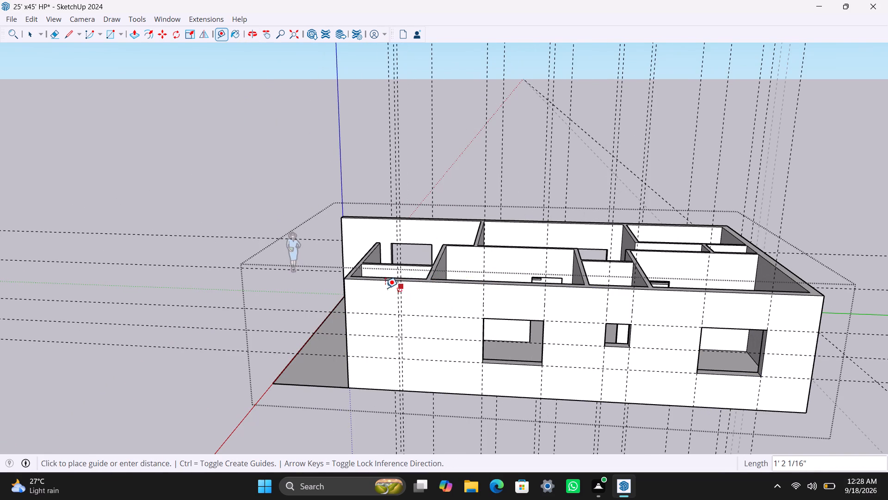
{"action": "type", "text": "2'"}
{"action": "key", "text": "Return"}
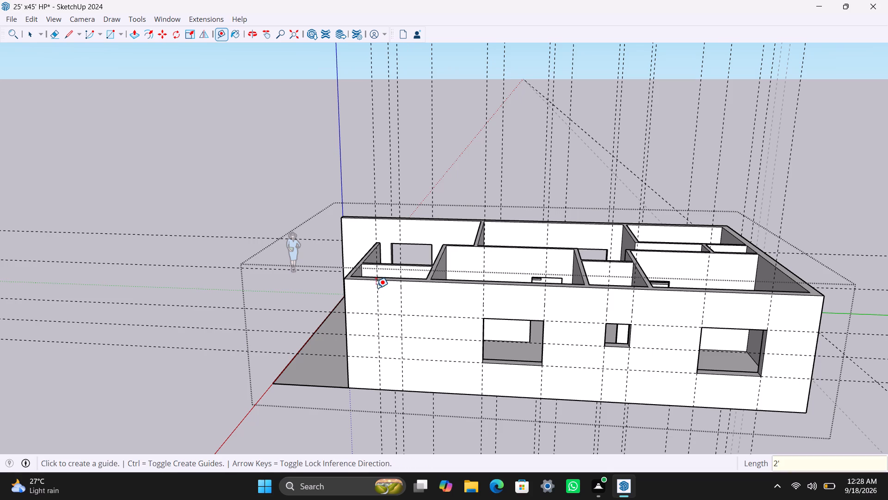
Draw a 2' by 2' rectangle below the head guide between the new guides and push it 9" through the wall.
{"action": "key", "text": "r"}
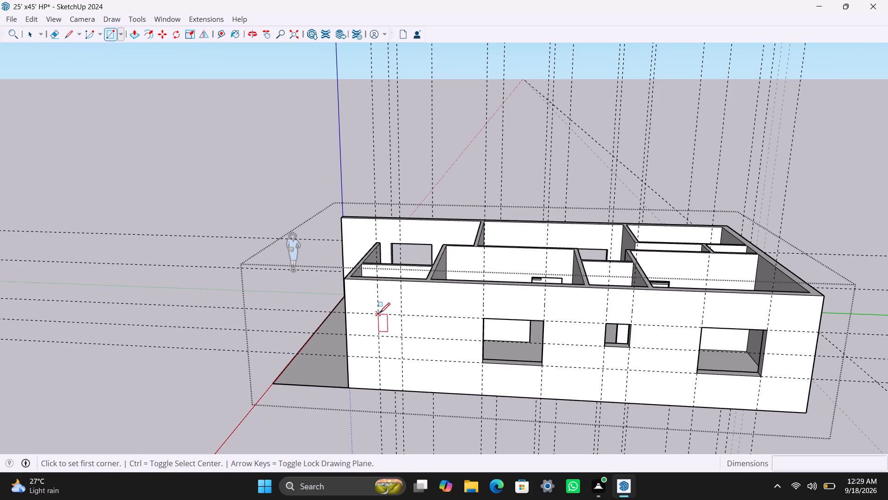
{"action": "left_click", "coordinate": [380, 313]}
{"action": "left_click", "coordinate": [404, 336]}
{"action": "key", "text": "space"}
{"action": "left_click", "coordinate": [397, 327]}
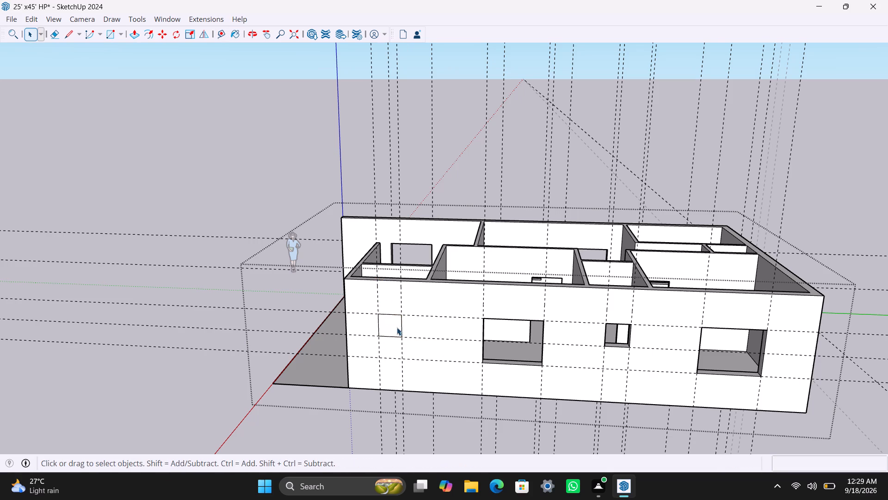
{"action": "key", "text": "p"}
{"action": "left_click", "coordinate": [397, 327]}
{"action": "left_click", "coordinate": [394, 320]}
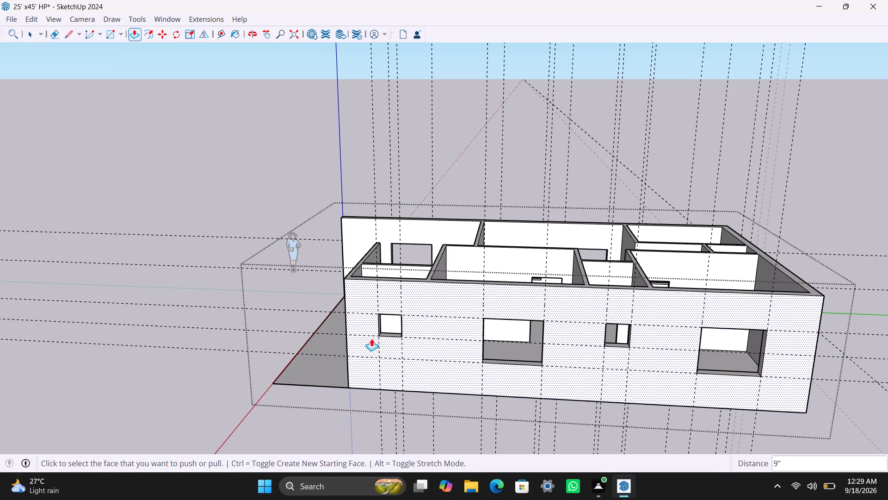
Save the house model.
{"action": "key", "text": "ctrl+s"}
Close the wall group and delete all guides from the model.
{"action": "scroll", "coordinate": [361, 342], "scroll_direction": "down", "scroll_amount": 4}
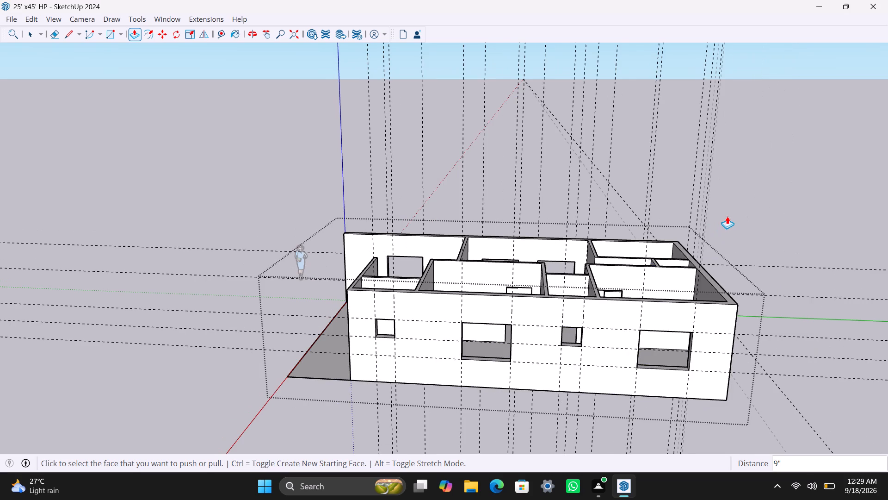
{"action": "key", "text": "space"}
{"action": "left_click", "coordinate": [730, 216]}
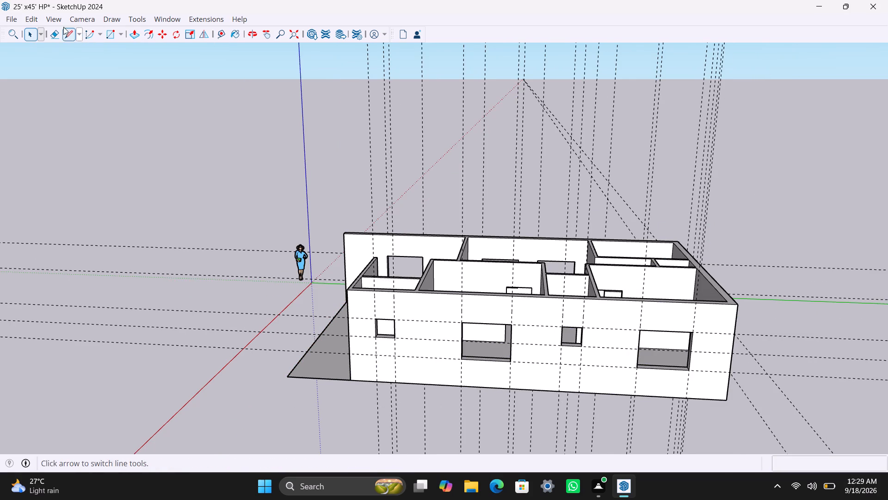
{"action": "left_click", "coordinate": [33, 16]}
{"action": "left_click", "coordinate": [74, 134]}
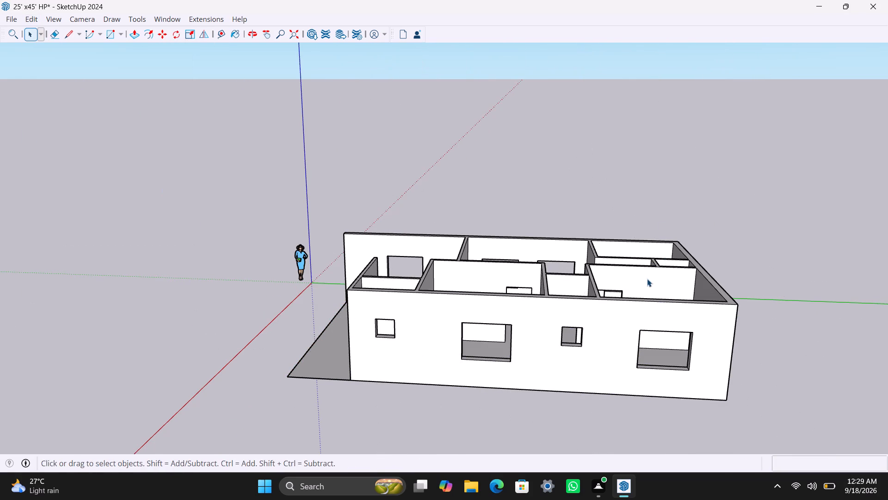
Open the house wall group for editing at the opposite side wall, the one with four large window openings.
{"action": "scroll", "coordinate": [648, 278], "scroll_direction": "down", "scroll_amount": 4}
{"action": "middle_click_drag", "start_coordinate": [659, 284], "coordinate": [241, 359]}
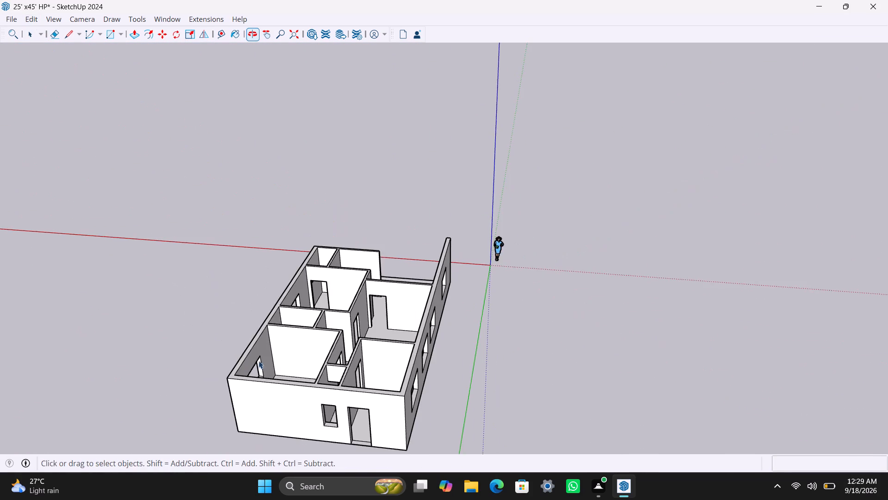
{"action": "scroll", "coordinate": [284, 383], "scroll_direction": "down", "scroll_amount": 2}
{"action": "middle_click_drag", "start_coordinate": [348, 411], "coordinate": [54, 374]}
{"action": "scroll", "coordinate": [275, 334], "scroll_direction": "up", "scroll_amount": 3}
{"action": "middle_click_drag", "start_coordinate": [283, 312], "coordinate": [242, 251]}
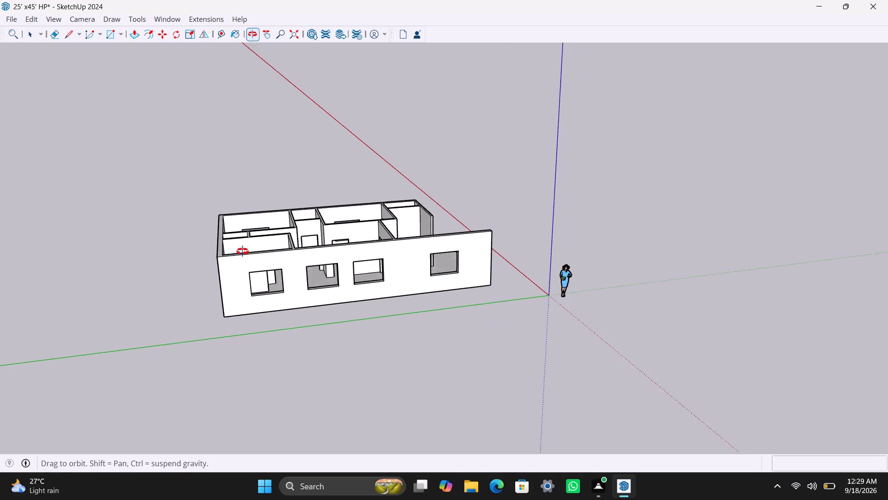
{"action": "middle_click_drag", "start_coordinate": [242, 251], "coordinate": [241, 250]}
{"action": "scroll", "coordinate": [265, 250], "scroll_direction": "up", "scroll_amount": 3}
{"action": "middle_click_drag", "start_coordinate": [298, 277], "coordinate": [271, 358]}
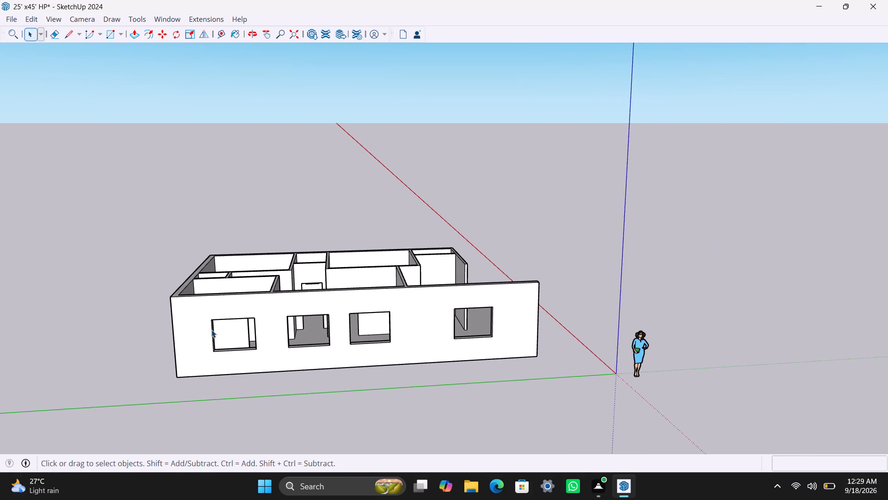
{"action": "scroll", "coordinate": [211, 330], "scroll_direction": "up", "scroll_amount": 4}
{"action": "middle_click_drag", "start_coordinate": [192, 325], "coordinate": [156, 324]}
{"action": "scroll", "coordinate": [266, 366], "scroll_direction": "up", "scroll_amount": 2}
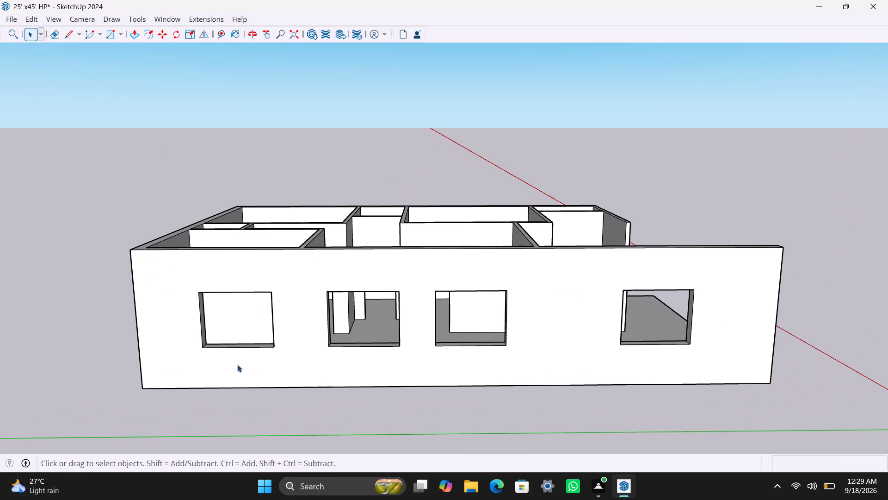
{"action": "double_click", "coordinate": [184, 276]}
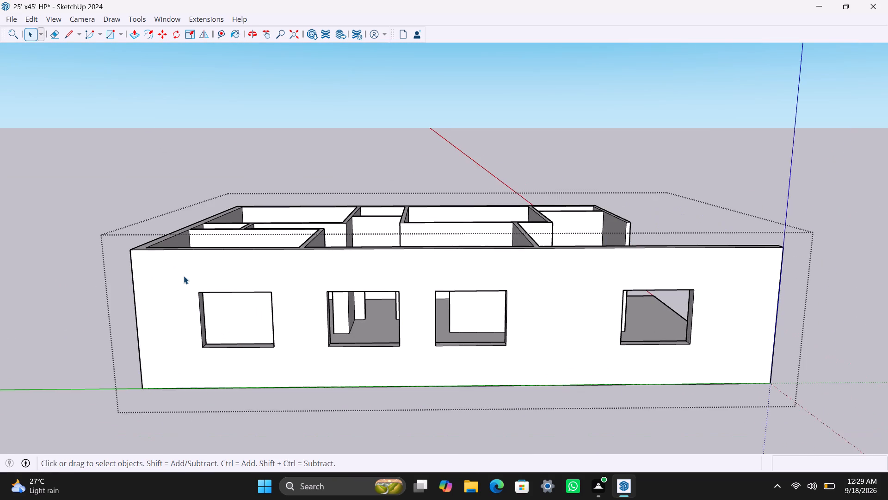
{"action": "scroll", "coordinate": [190, 282], "scroll_direction": "up", "scroll_amount": 3}
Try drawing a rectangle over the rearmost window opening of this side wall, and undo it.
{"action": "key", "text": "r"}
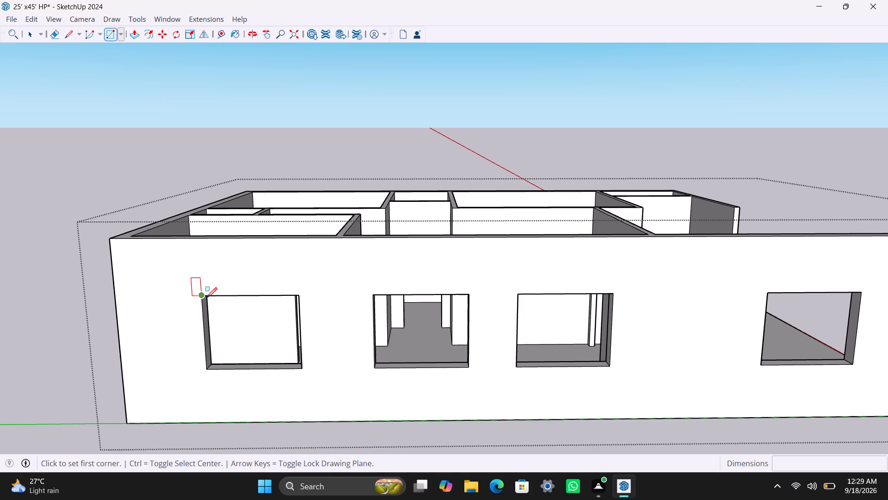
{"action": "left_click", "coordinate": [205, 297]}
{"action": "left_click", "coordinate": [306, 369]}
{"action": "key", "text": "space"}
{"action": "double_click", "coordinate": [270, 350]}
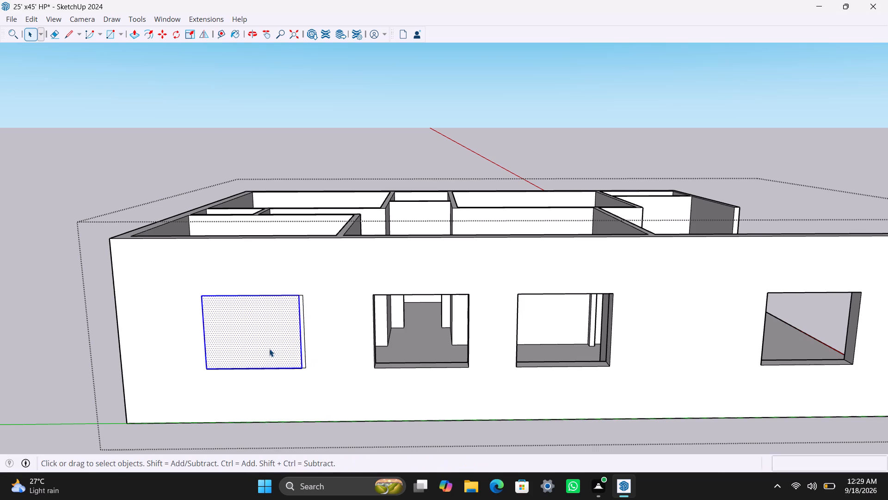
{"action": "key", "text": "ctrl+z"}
Draw a rectangle corner to corner over the rearmost window opening and make its face and edges a group.
{"action": "key", "text": "r"}
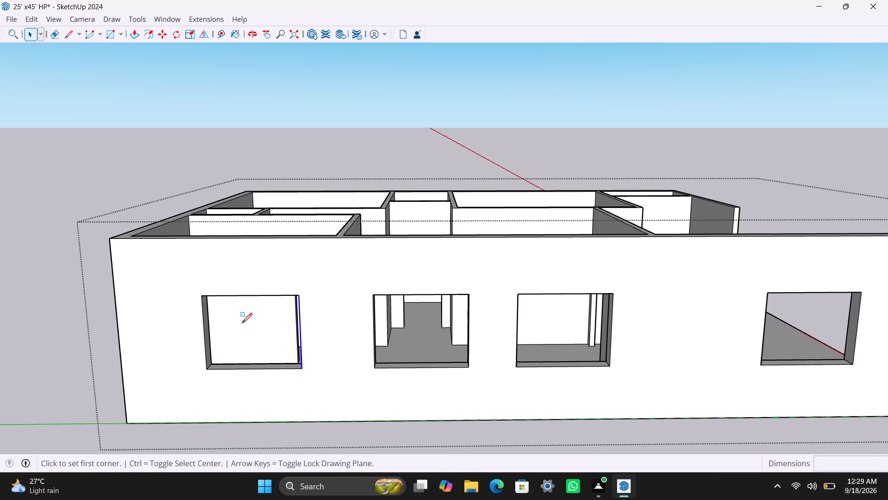
{"action": "left_click_drag", "start_coordinate": [206, 294], "coordinate": [205, 304]}
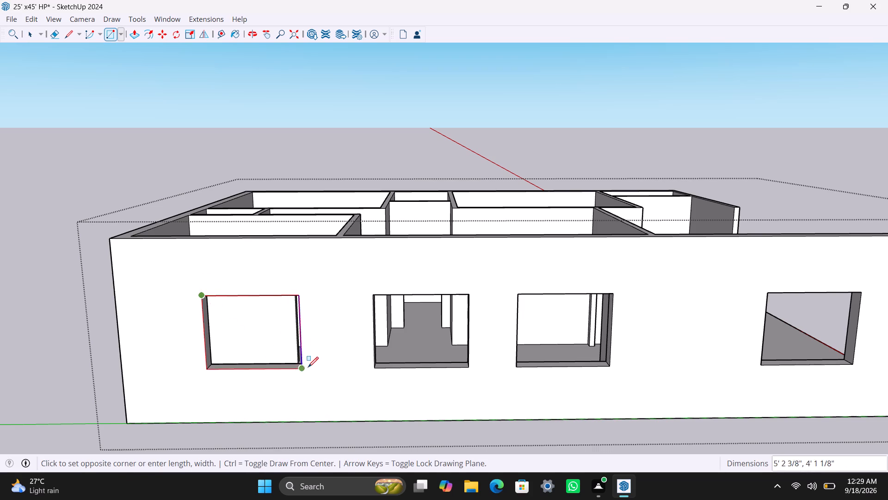
{"action": "left_click", "coordinate": [300, 368]}
{"action": "key", "text": "space"}
{"action": "double_click", "coordinate": [276, 353]}
{"action": "right_click", "coordinate": [276, 353]}
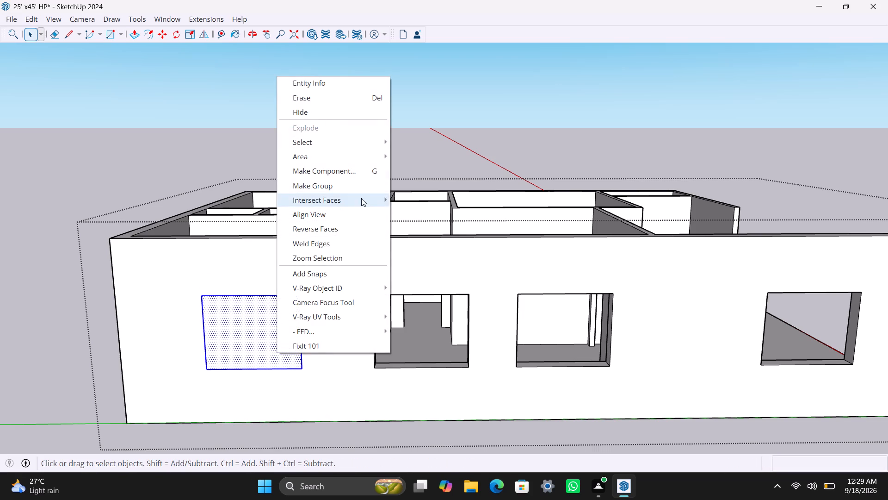
{"action": "left_click", "coordinate": [357, 189]}
Open the new window group, offset its face edges 2" inward, and delete the inner face to leave a frame outline.
{"action": "double_click", "coordinate": [265, 328]}
{"action": "left_click", "coordinate": [228, 325]}
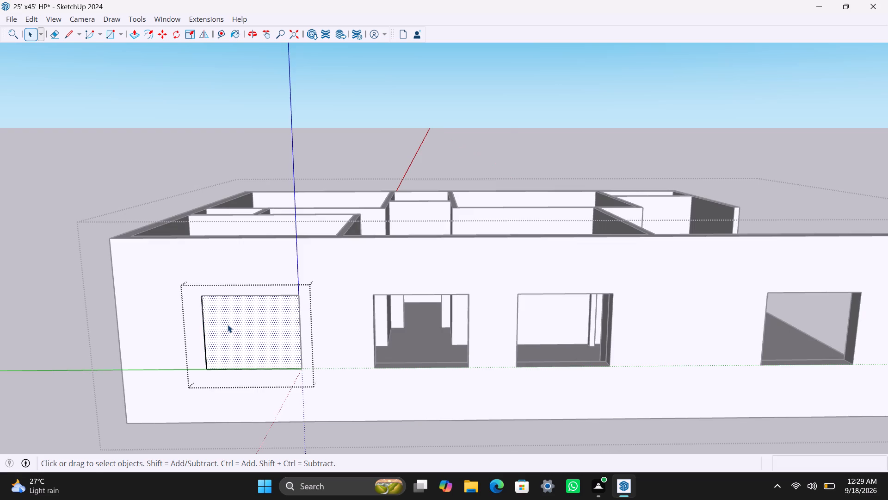
{"action": "key", "text": "f"}
{"action": "left_click", "coordinate": [229, 325]}
{"action": "type", "text": "2\""}
{"action": "key", "text": "Return"}
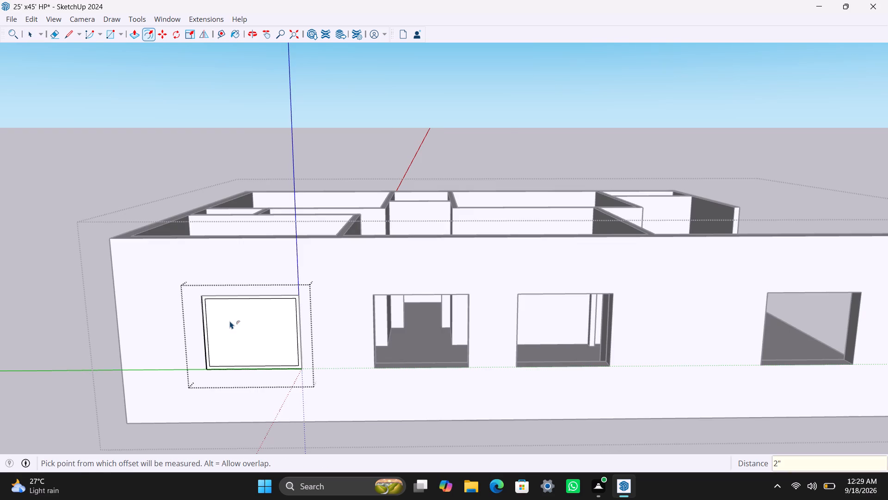
{"action": "key", "text": "space"}
{"action": "left_click", "coordinate": [267, 326]}
{"action": "key", "text": "Delete"}
Extrude the window frame face to a thickness of 1.5".
{"action": "scroll", "coordinate": [238, 362], "scroll_direction": "up", "scroll_amount": 3}
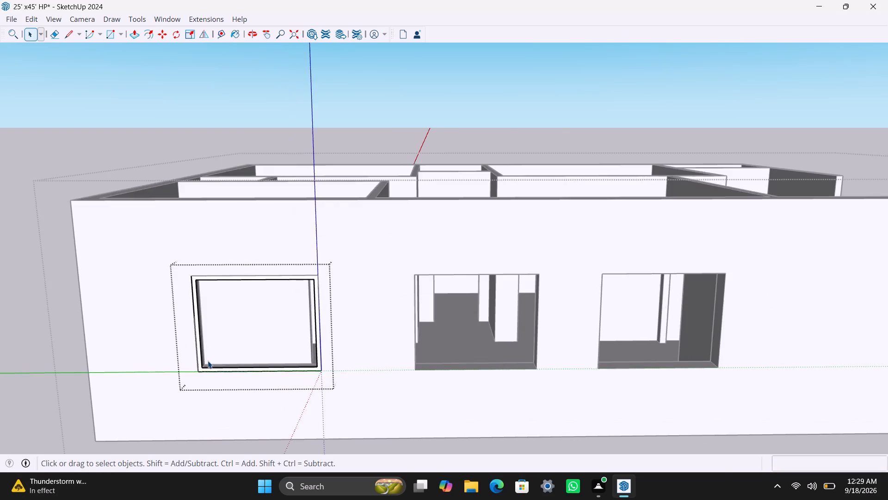
{"action": "scroll", "coordinate": [208, 361], "scroll_direction": "up", "scroll_amount": 6}
{"action": "left_click", "coordinate": [198, 371]}
{"action": "key", "text": "p"}
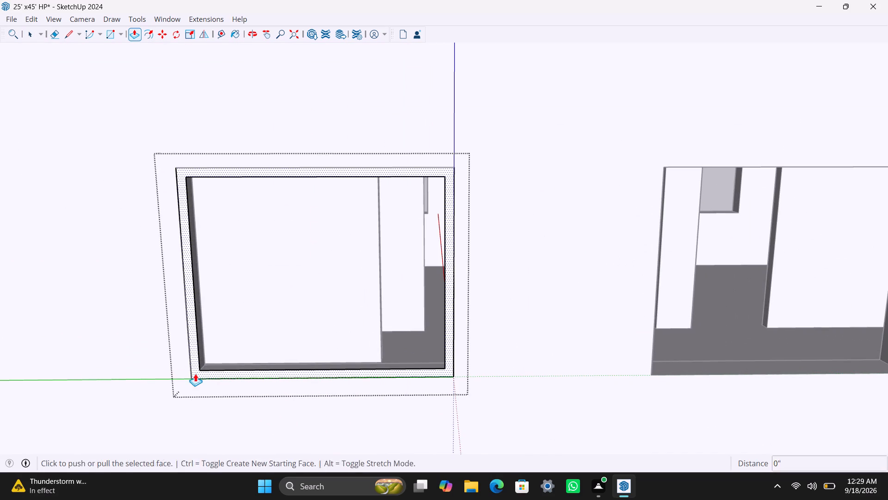
{"action": "left_click", "coordinate": [195, 374]}
{"action": "type", "text": "1.5\""}
{"action": "key", "text": "Return"}
{"action": "left_click", "coordinate": [203, 375]}
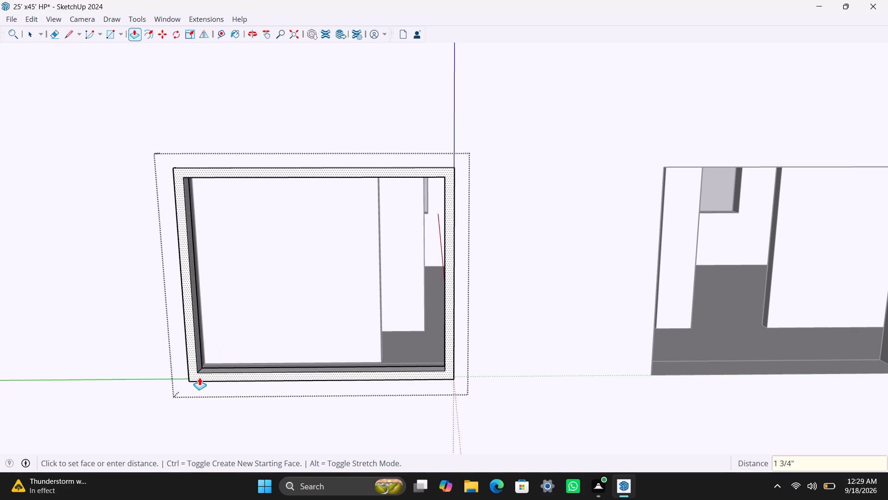
{"action": "type", "text": "1.5\""}
{"action": "key", "text": "Return"}
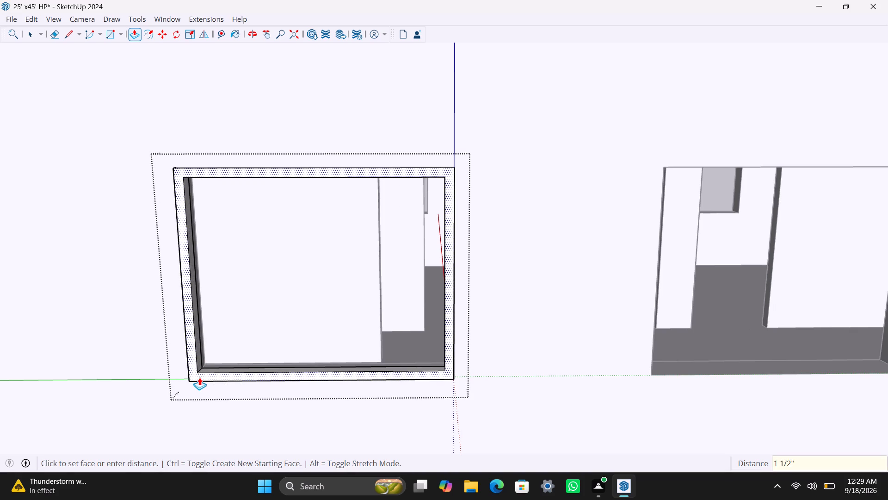
Draw a rectangle over the rear half of the frame's inner opening and delete the leftover face in the other half.
{"action": "key", "text": "space"}
{"action": "key", "text": "r"}
{"action": "left_click", "coordinate": [185, 178]}
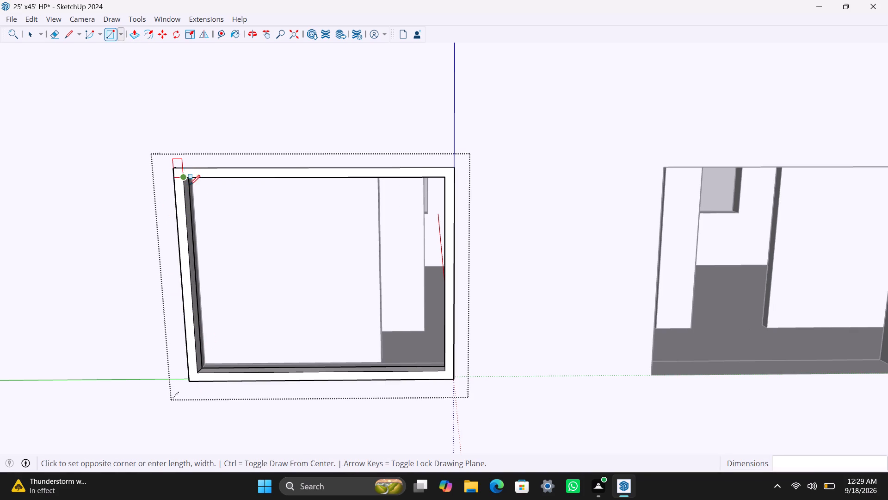
{"action": "left_click", "coordinate": [316, 369]}
{"action": "key", "text": "space"}
{"action": "left_click", "coordinate": [352, 359]}
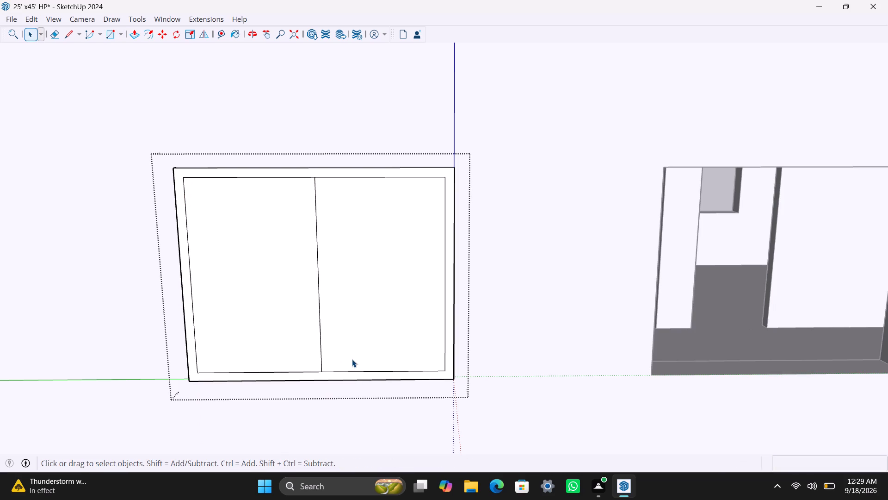
{"action": "key", "text": "Delete"}
Make the remaining half-pane face and its edges a group and extrude it 8 mm thick.
{"action": "double_click", "coordinate": [287, 356]}
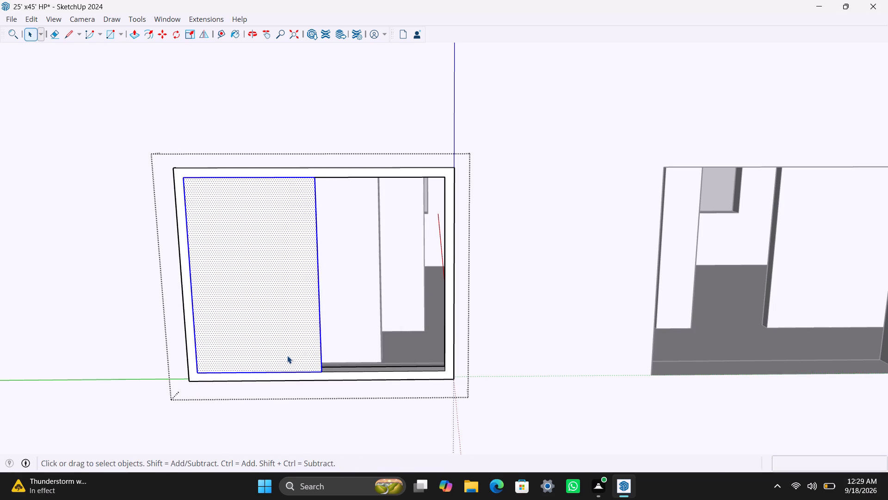
{"action": "right_click", "coordinate": [287, 356]}
{"action": "left_click", "coordinate": [346, 188]}
{"action": "triple_click", "coordinate": [280, 292]}
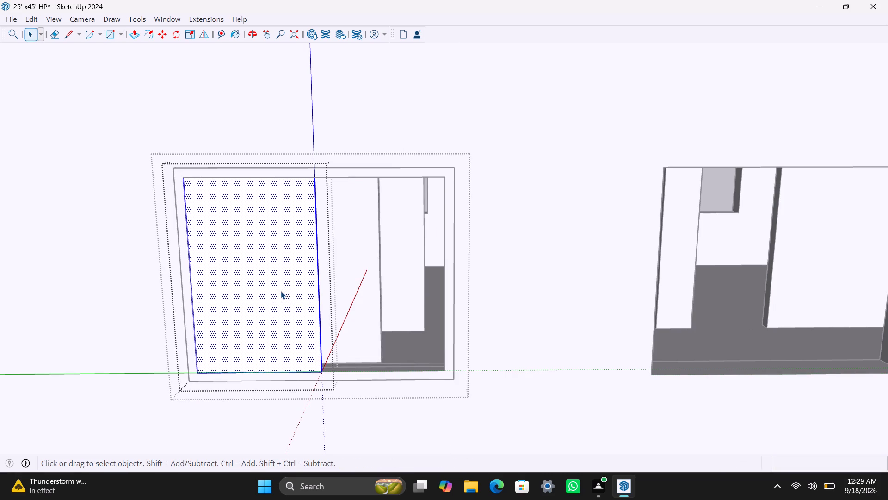
{"action": "key", "text": "p"}
{"action": "left_click", "coordinate": [281, 291]}
{"action": "type", "text": "8MM"}
{"action": "key", "text": "Return"}
{"action": "key", "text": "space"}
{"action": "left_click", "coordinate": [414, 437]}
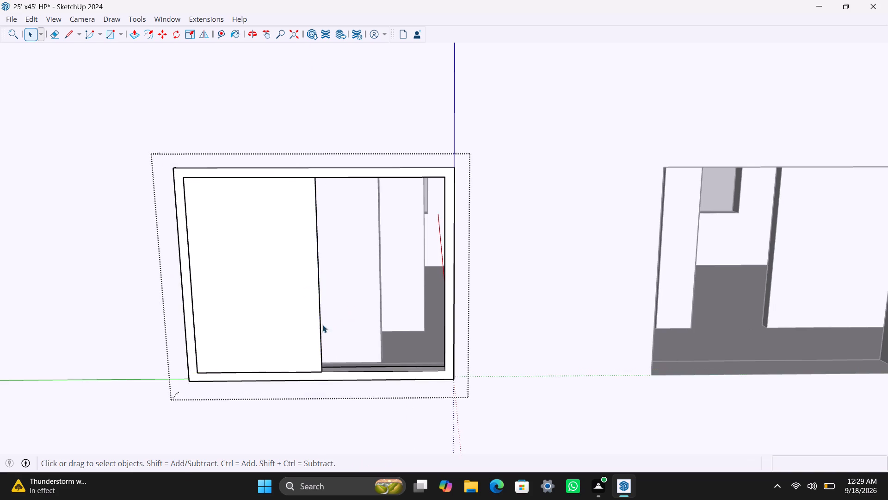
Move the pane group about 1 13/16" inward from its bottom corner so it sits within the frame depth.
{"action": "scroll", "coordinate": [316, 312], "scroll_direction": "down", "scroll_amount": 2}
{"action": "middle_click_drag", "start_coordinate": [283, 263], "coordinate": [216, 369]}
{"action": "scroll", "coordinate": [285, 349], "scroll_direction": "up", "scroll_amount": 9}
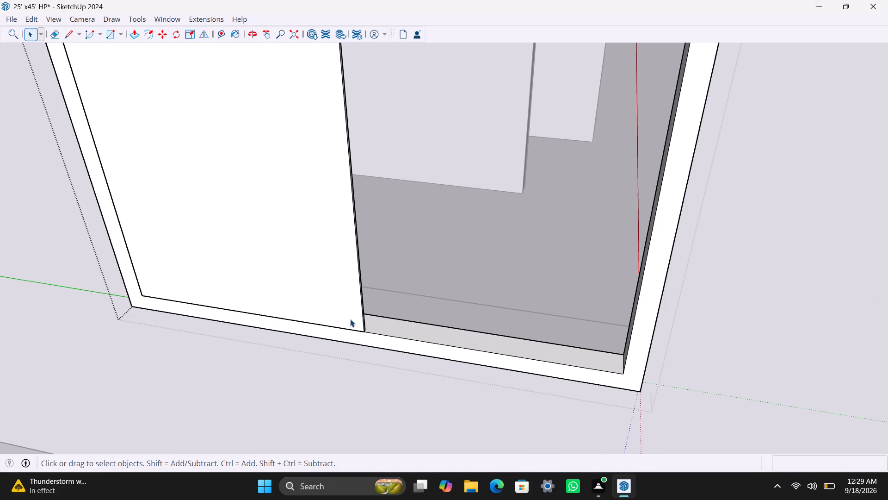
{"action": "left_click", "coordinate": [350, 319]}
{"action": "scroll", "coordinate": [359, 328], "scroll_direction": "up", "scroll_amount": 5}
{"action": "key", "text": "m"}
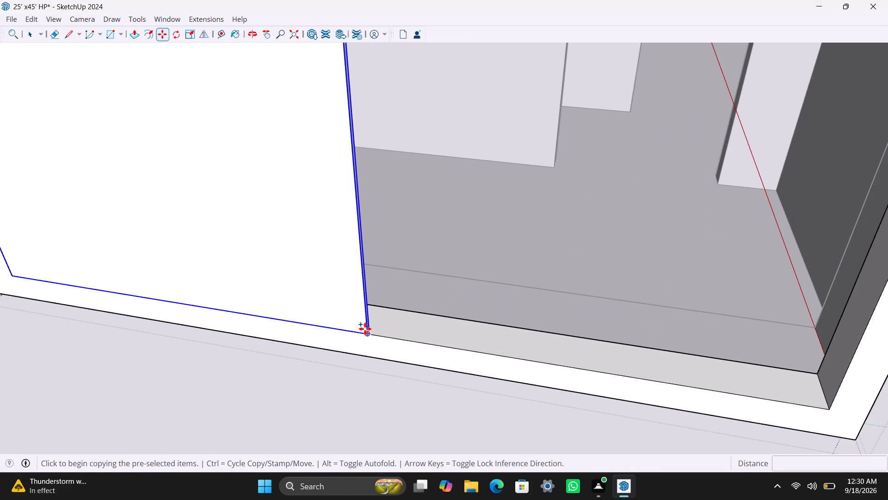
{"action": "left_click", "coordinate": [367, 330]}
{"action": "key", "text": "Escape"}
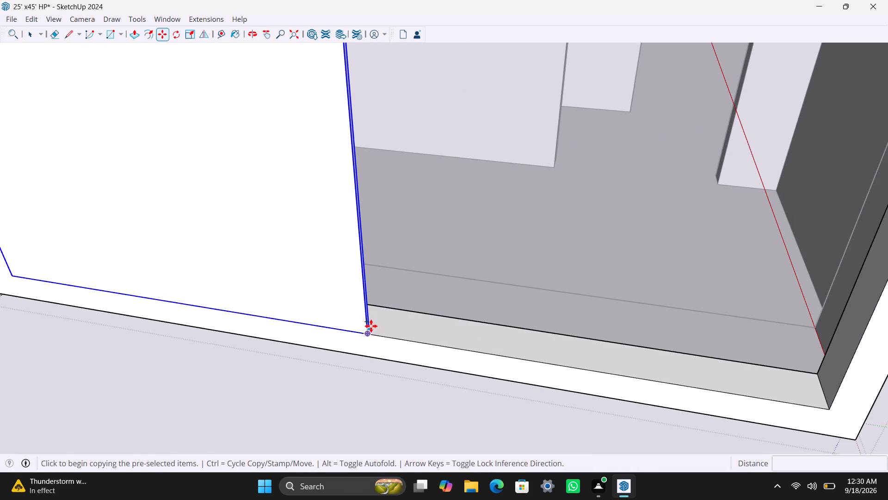
{"action": "key", "text": "space"}
{"action": "type", "text": "M"}
{"action": "left_click", "coordinate": [369, 327]}
{"action": "left_click", "coordinate": [376, 317]}
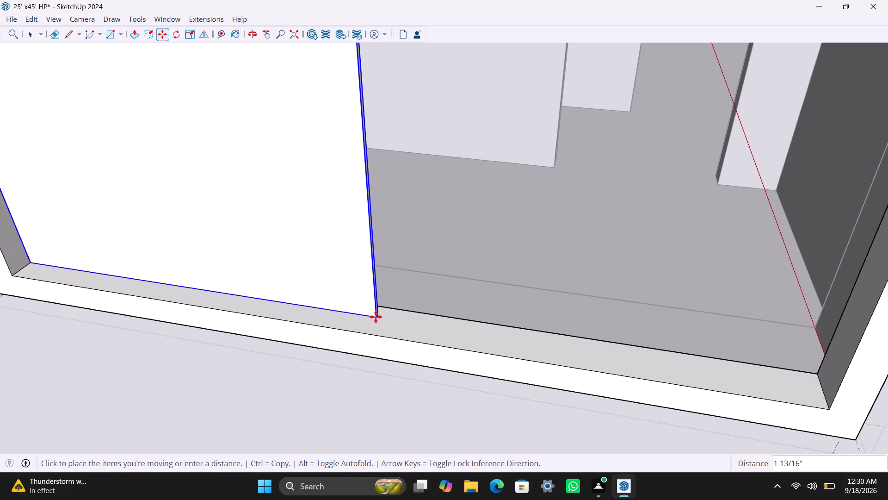
Copy the pane into the empty half of the frame, shift the copy back against the first pane's face, and close the window group.
{"action": "key", "text": "m"}
{"action": "left_click", "coordinate": [376, 317]}
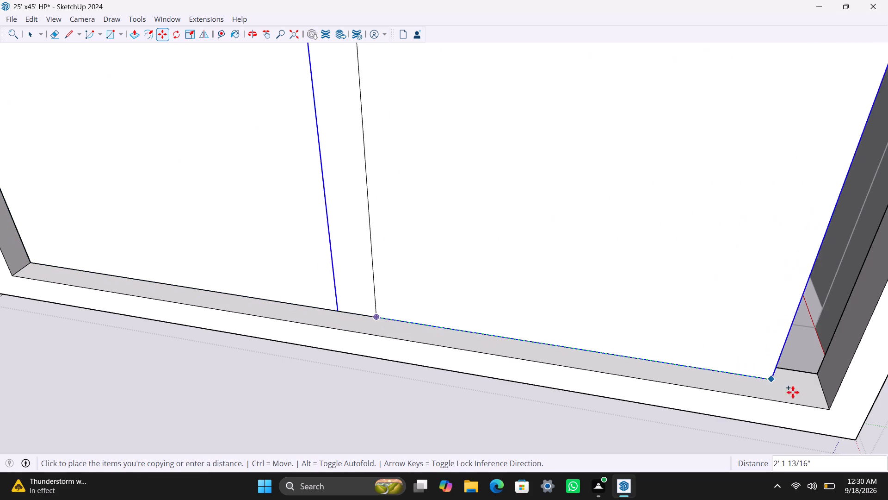
{"action": "left_click", "coordinate": [828, 408]}
{"action": "scroll", "coordinate": [430, 350], "scroll_direction": "up", "scroll_amount": 6}
{"action": "middle_click_drag", "start_coordinate": [286, 326], "coordinate": [296, 337]}
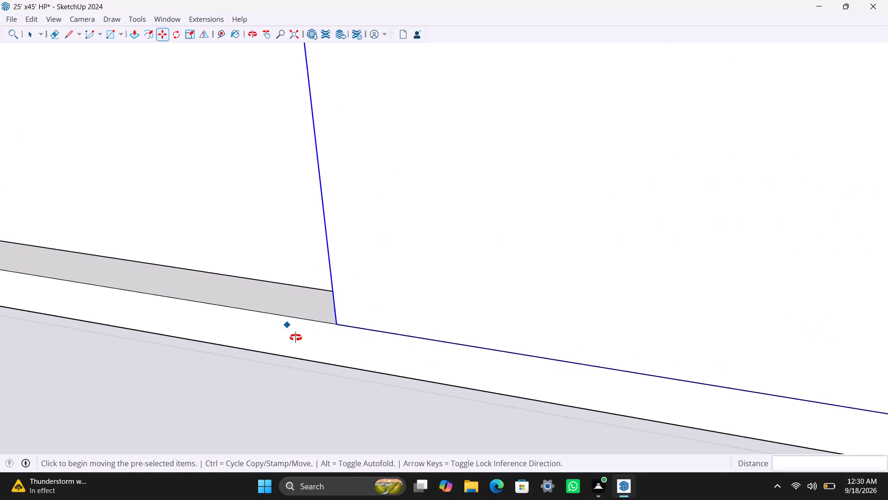
{"action": "middle_click_drag", "start_coordinate": [296, 337], "coordinate": [571, 375]}
{"action": "scroll", "coordinate": [421, 371], "scroll_direction": "up", "scroll_amount": 6}
{"action": "left_click", "coordinate": [402, 362]}
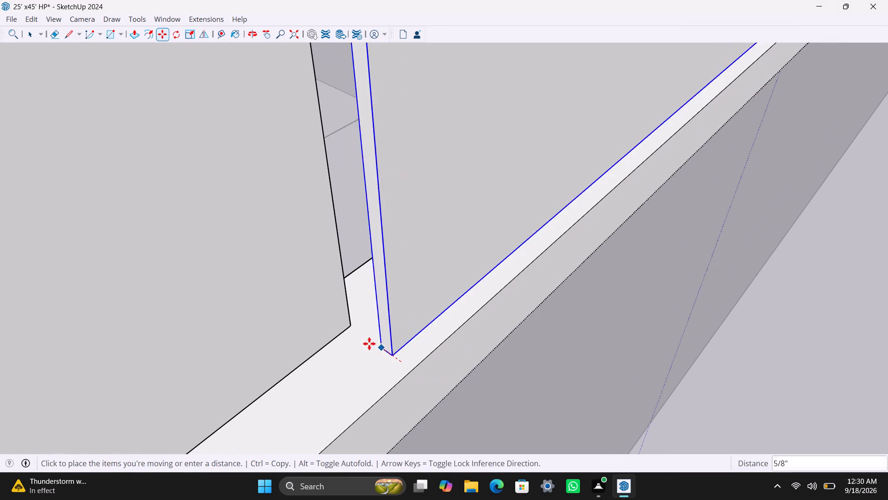
{"action": "left_click", "coordinate": [345, 324]}
{"action": "scroll", "coordinate": [377, 324], "scroll_direction": "down", "scroll_amount": 20}
{"action": "scroll", "coordinate": [377, 324], "scroll_direction": "down", "scroll_amount": 1}
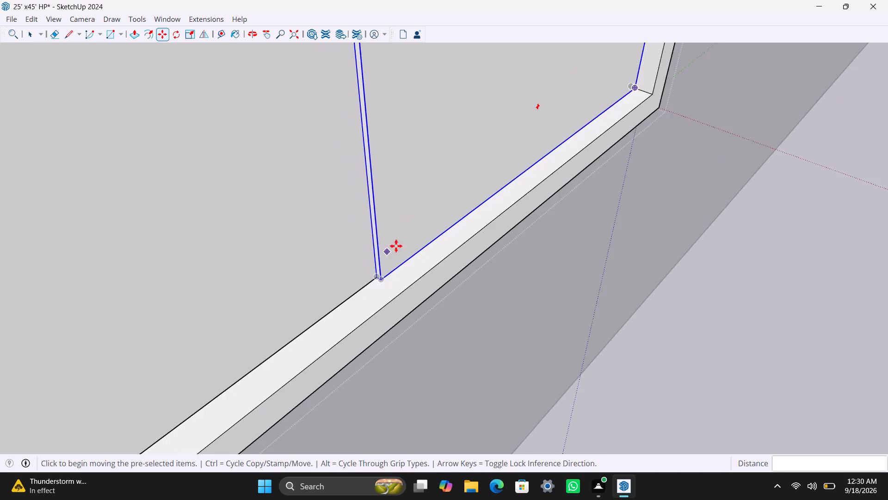
{"action": "scroll", "coordinate": [396, 246], "scroll_direction": "down", "scroll_amount": 20}
{"action": "scroll", "coordinate": [396, 246], "scroll_direction": "down", "scroll_amount": 7}
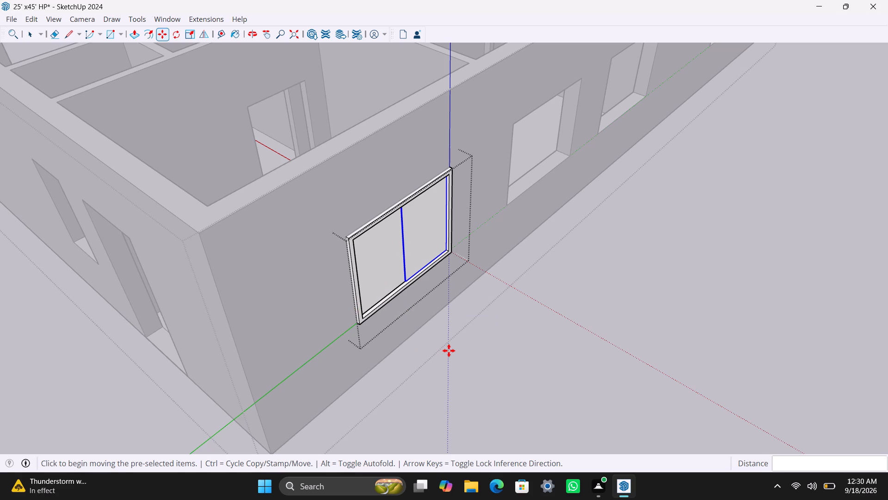
{"action": "key", "text": "space"}
{"action": "scroll", "coordinate": [519, 309], "scroll_direction": "down", "scroll_amount": 4}
{"action": "middle_click_drag", "start_coordinate": [554, 289], "coordinate": [349, 325]}
{"action": "left_click", "coordinate": [475, 362]}
Draw a rectangle corner to corner over the window opening next to the finished window and make its face and edges a group.
{"action": "scroll", "coordinate": [401, 262], "scroll_direction": "up", "scroll_amount": 2}
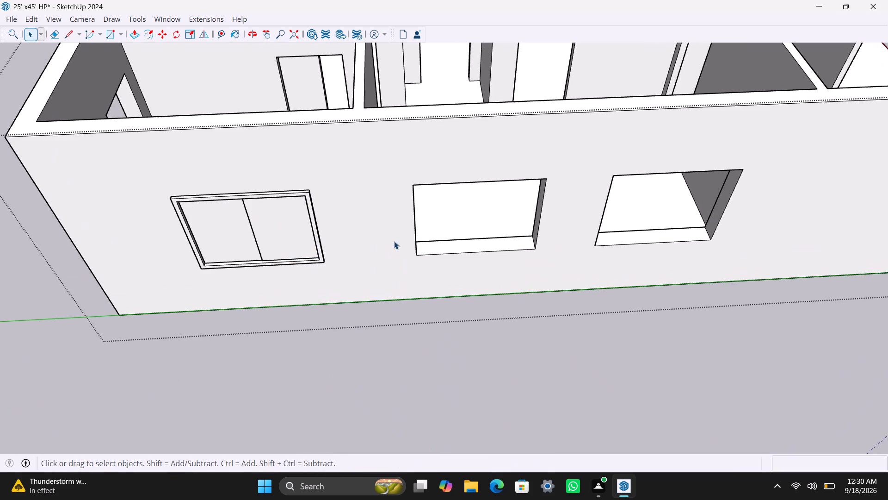
{"action": "middle_click_drag", "start_coordinate": [381, 242], "coordinate": [359, 205]}
{"action": "key", "text": "r"}
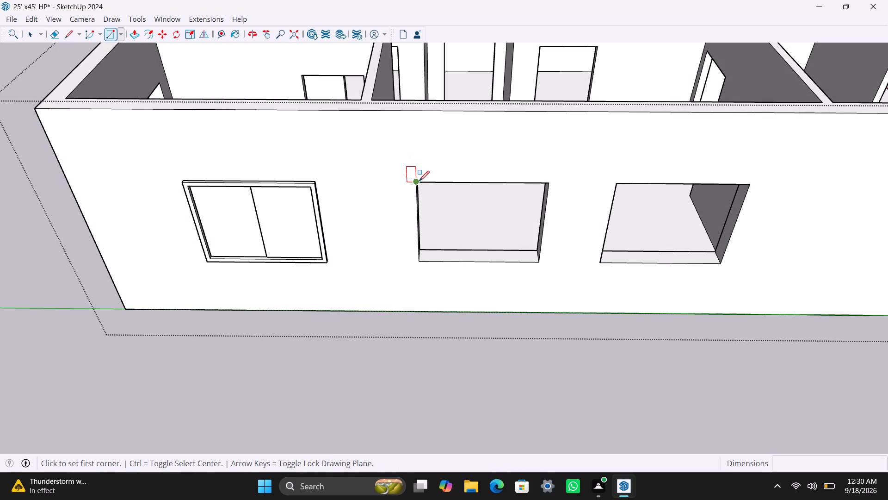
{"action": "left_click_drag", "start_coordinate": [419, 181], "coordinate": [421, 186]}
{"action": "left_click", "coordinate": [537, 262]}
{"action": "key", "text": "space"}
{"action": "double_click", "coordinate": [498, 244]}
{"action": "right_click", "coordinate": [498, 244]}
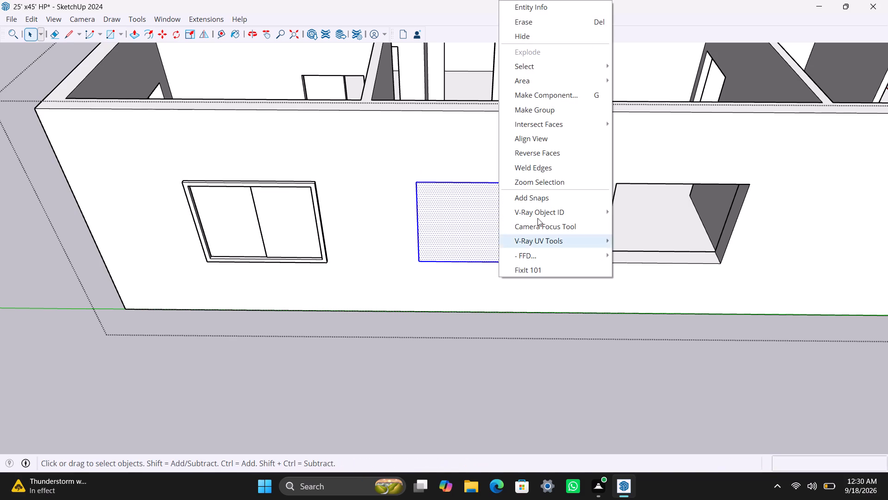
{"action": "left_click", "coordinate": [561, 113]}
Open the new window group, offset its face edges 2" inward, and delete the inner face to leave a frame outline.
{"action": "double_click", "coordinate": [452, 241]}
{"action": "triple_click", "coordinate": [452, 228]}
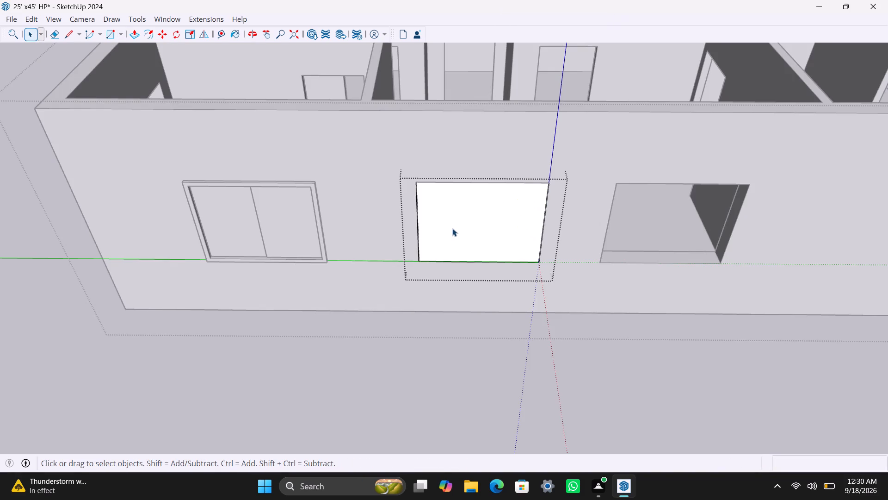
{"action": "key", "text": "f"}
{"action": "left_click", "coordinate": [433, 212]}
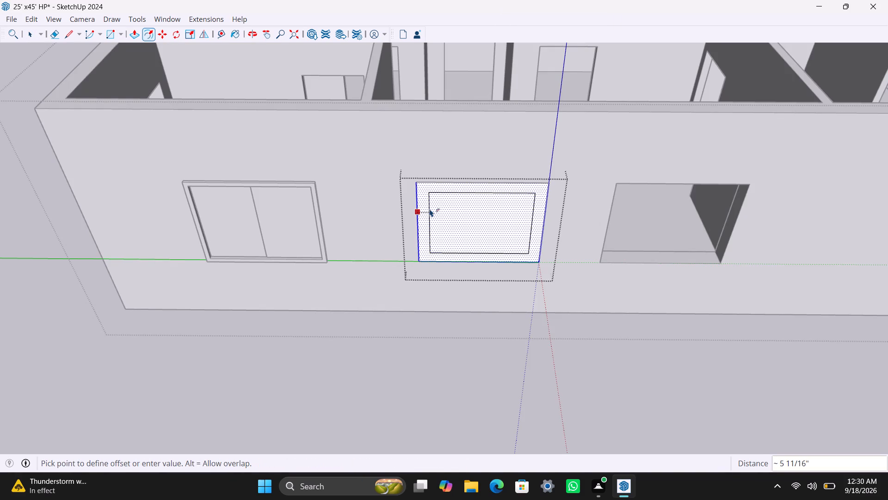
{"action": "key", "text": "2"}
{"action": "key", "text": "shift+quotedbl"}
{"action": "key", "text": "Return"}
{"action": "key", "text": "space"}
{"action": "left_click", "coordinate": [446, 218]}
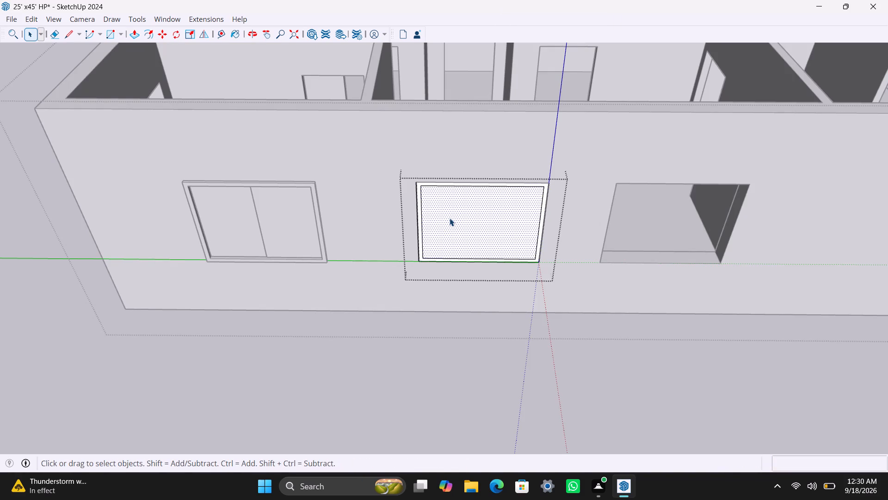
{"action": "key", "text": "Delete"}
Extrude the window frame face 1.5", and extrude its outer face a further 1.5" outward.
{"action": "scroll", "coordinate": [420, 244], "scroll_direction": "up", "scroll_amount": 9}
{"action": "left_click", "coordinate": [418, 240]}
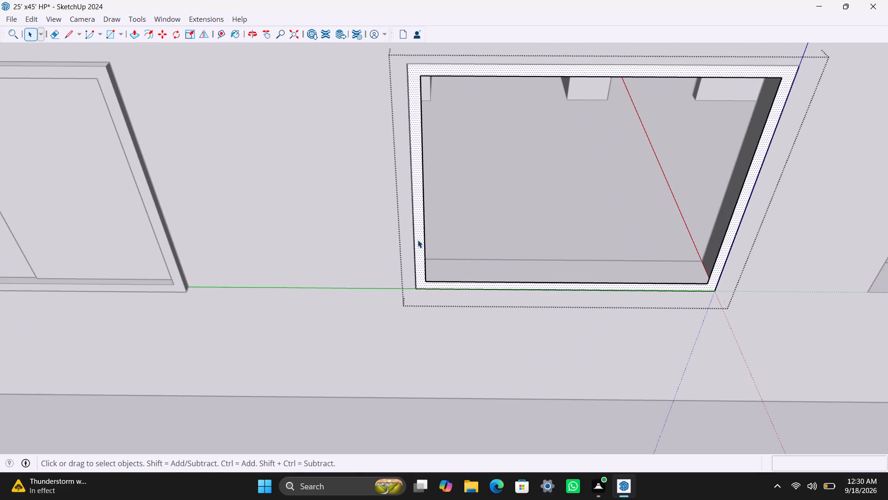
{"action": "key", "text": "p"}
{"action": "left_click", "coordinate": [418, 239]}
{"action": "type", "text": "1.5\""}
{"action": "key", "text": "Return"}
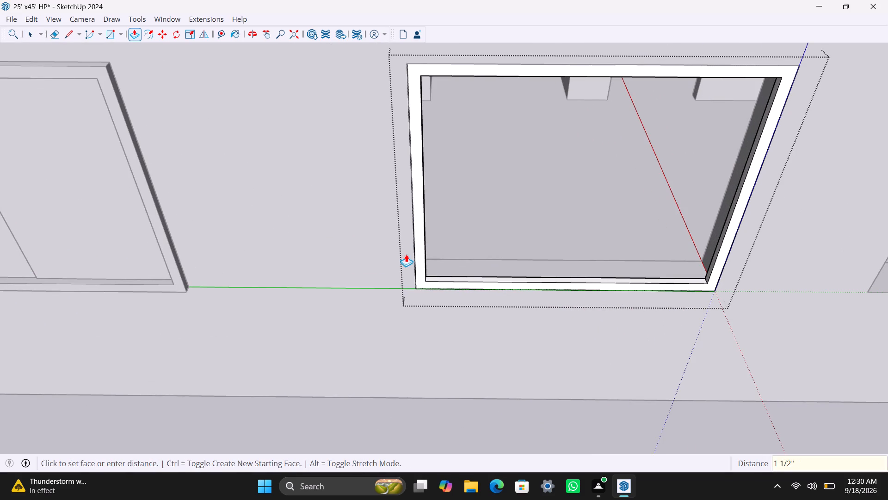
{"action": "left_click", "coordinate": [424, 252]}
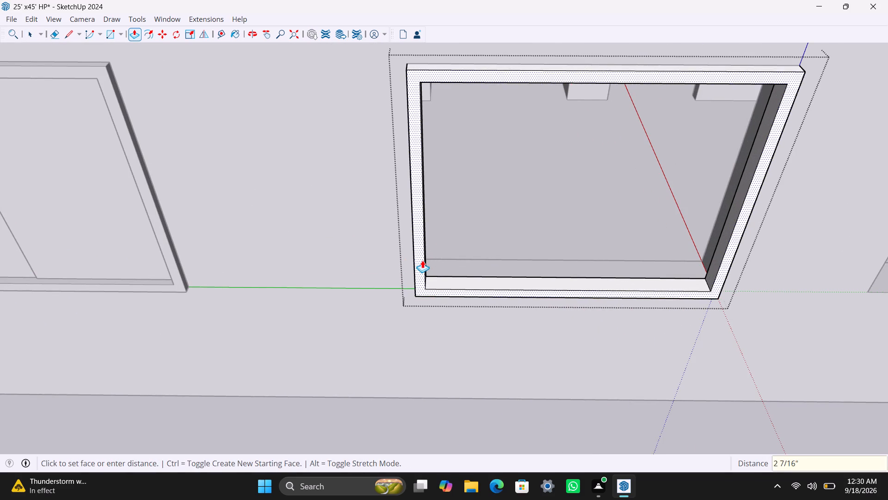
{"action": "type", "text": "1.5\""}
{"action": "key", "text": "Return"}
{"action": "key", "text": "space"}
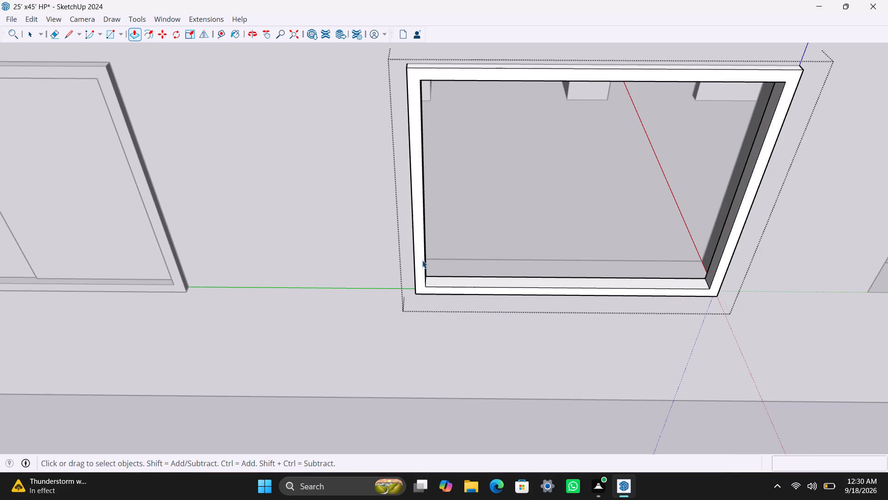
Draw a rectangle over the frame opening's half nearest the finished window and delete the leftover face in the other half.
{"action": "type", "text": "R"}
{"action": "left_click", "coordinate": [426, 81]}
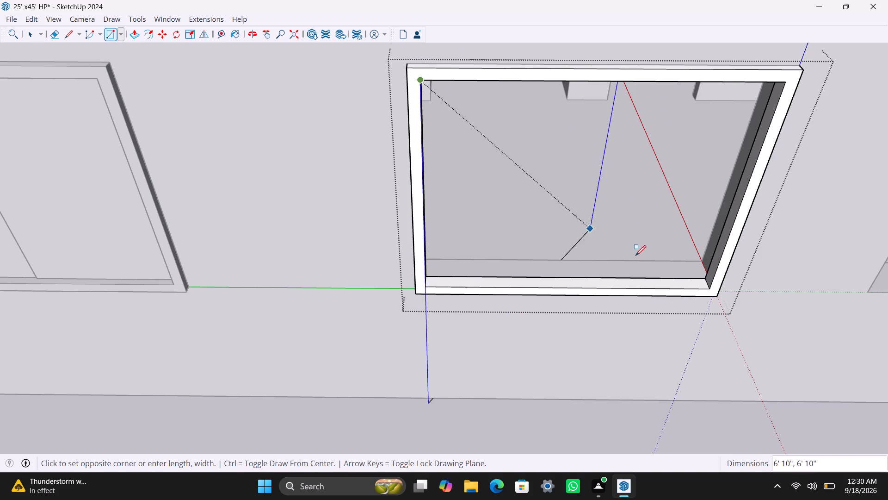
{"action": "left_click", "coordinate": [568, 288]}
{"action": "key", "text": "space"}
{"action": "left_click", "coordinate": [589, 269]}
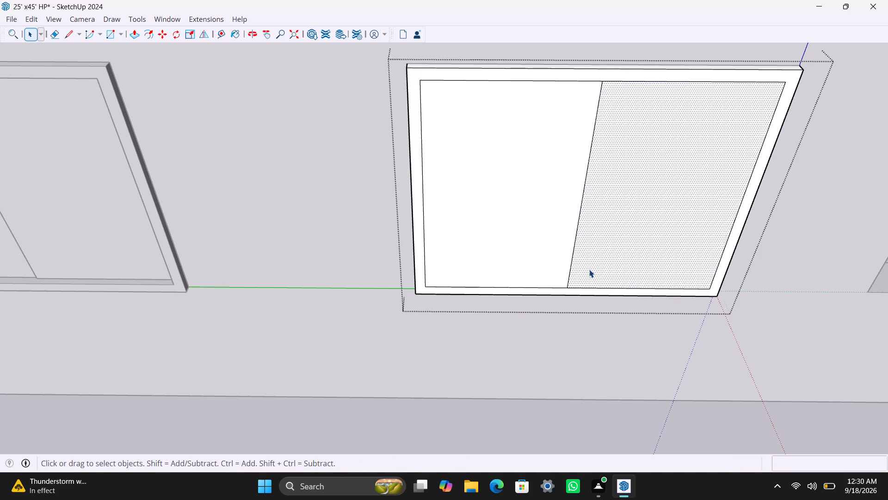
{"action": "key", "text": "Delete"}
Make the half-pane face and its edges a group and extrude it 8 mm thick.
{"action": "double_click", "coordinate": [558, 263]}
{"action": "right_click", "coordinate": [558, 263]}
{"action": "left_click", "coordinate": [607, 110]}
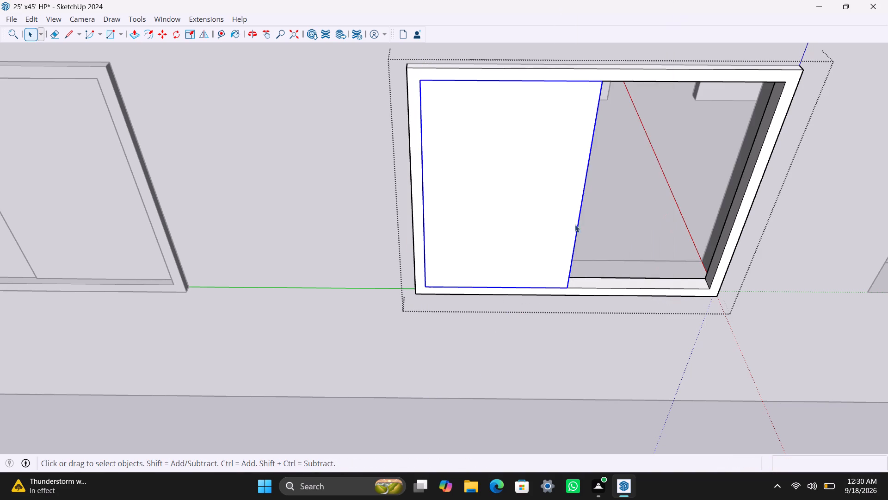
{"action": "scroll", "coordinate": [555, 248], "scroll_direction": "up", "scroll_amount": 2}
{"action": "double_click", "coordinate": [555, 248]}
{"action": "key", "text": "p"}
{"action": "left_click", "coordinate": [555, 248]}
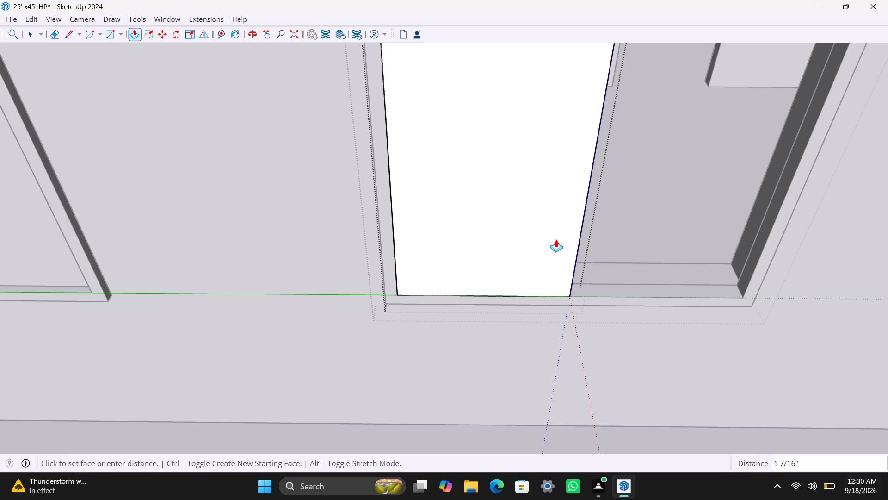
{"action": "type", "text": "8MM"}
{"action": "key", "text": "Return"}
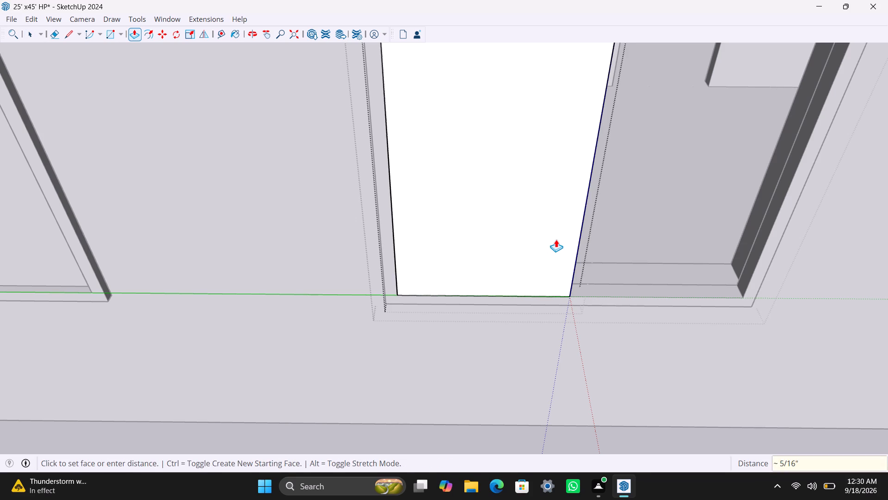
{"action": "key", "text": "space"}
{"action": "left_click", "coordinate": [583, 332]}
Move the new pane group inward from its bottom corner so it sits within the frame depth.
{"action": "scroll", "coordinate": [590, 326], "scroll_direction": "up", "scroll_amount": 3}
{"action": "middle_click_drag", "start_coordinate": [584, 301], "coordinate": [422, 298]}
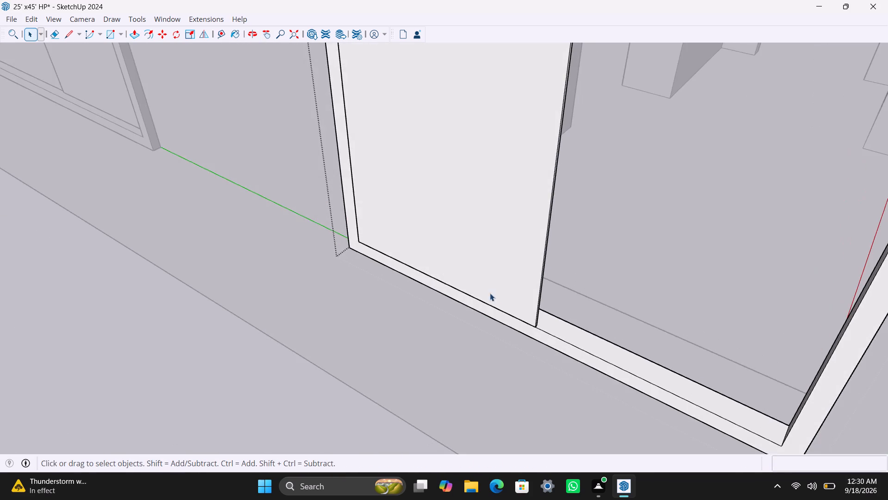
{"action": "scroll", "coordinate": [511, 294], "scroll_direction": "up", "scroll_amount": 5}
{"action": "left_click", "coordinate": [526, 320]}
{"action": "scroll", "coordinate": [553, 338], "scroll_direction": "up", "scroll_amount": 3}
{"action": "key", "text": "m"}
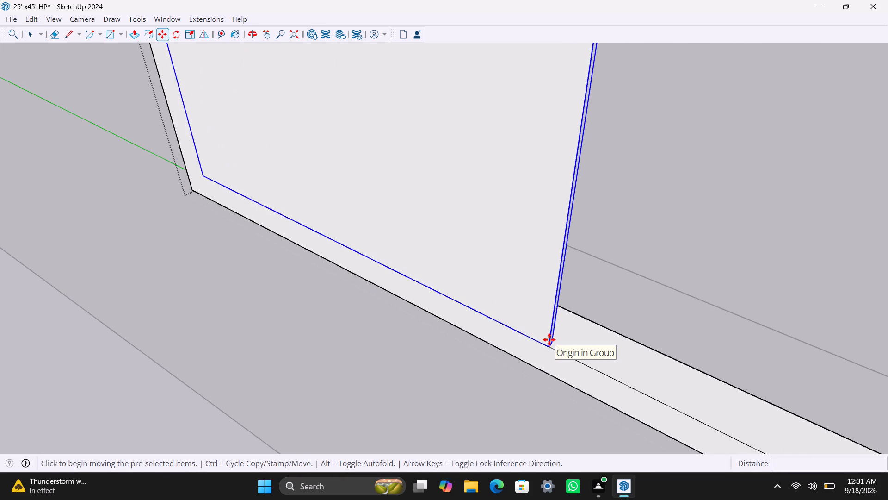
{"action": "left_click", "coordinate": [548, 344]}
{"action": "left_click", "coordinate": [560, 328]}
Copy the pane into the empty half of the second frame and shift the copy about 1" back against the first pane's face.
{"action": "scroll", "coordinate": [519, 322], "scroll_direction": "down", "scroll_amount": 3}
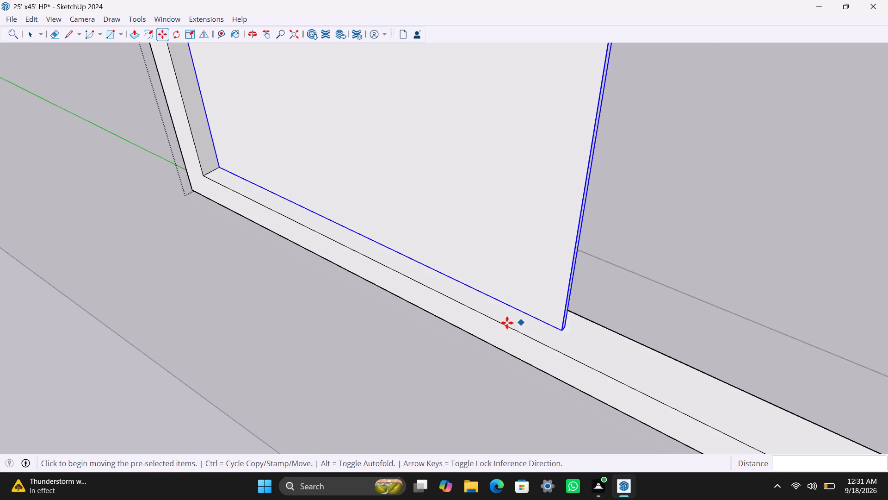
{"action": "scroll", "coordinate": [507, 323], "scroll_direction": "down", "scroll_amount": 13}
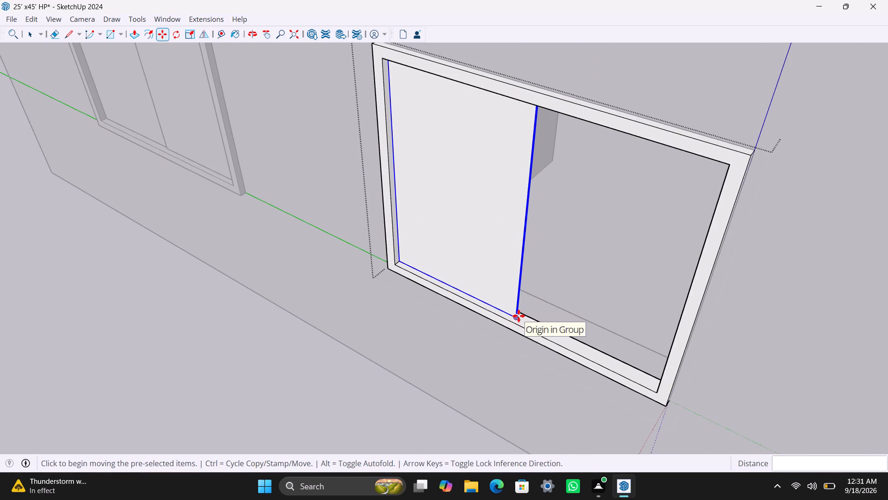
{"action": "left_click", "coordinate": [518, 316]}
{"action": "left_click", "coordinate": [661, 391]}
{"action": "scroll", "coordinate": [506, 362], "scroll_direction": "up", "scroll_amount": 5}
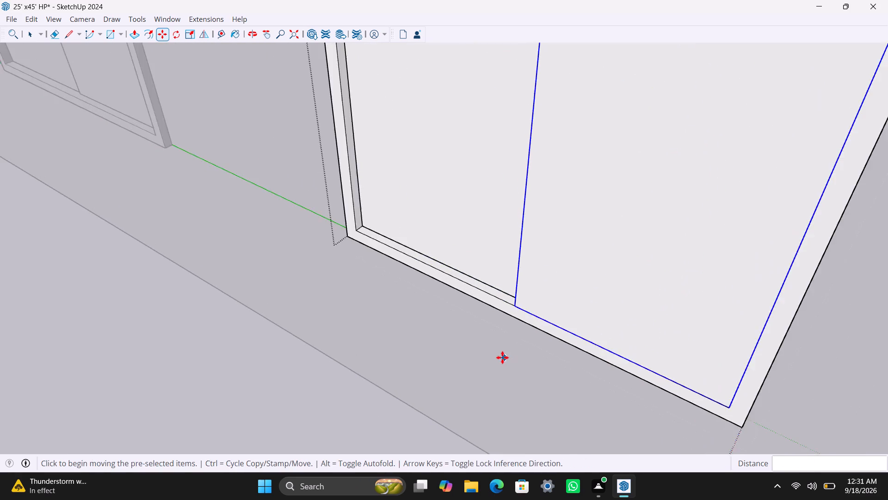
{"action": "scroll", "coordinate": [502, 357], "scroll_direction": "up", "scroll_amount": 4}
{"action": "middle_click_drag", "start_coordinate": [479, 337], "coordinate": [887, 338]}
{"action": "scroll", "coordinate": [606, 155], "scroll_direction": "up", "scroll_amount": 10}
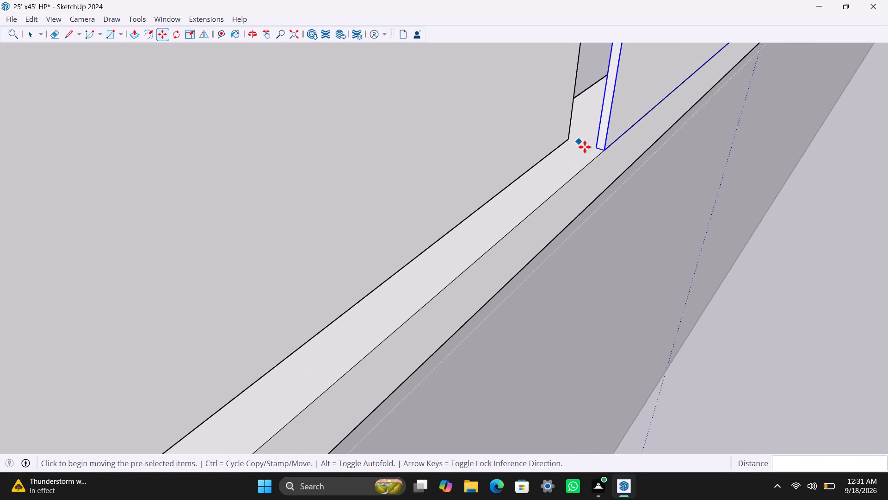
{"action": "scroll", "coordinate": [585, 147], "scroll_direction": "up", "scroll_amount": 6}
{"action": "left_click", "coordinate": [599, 144]}
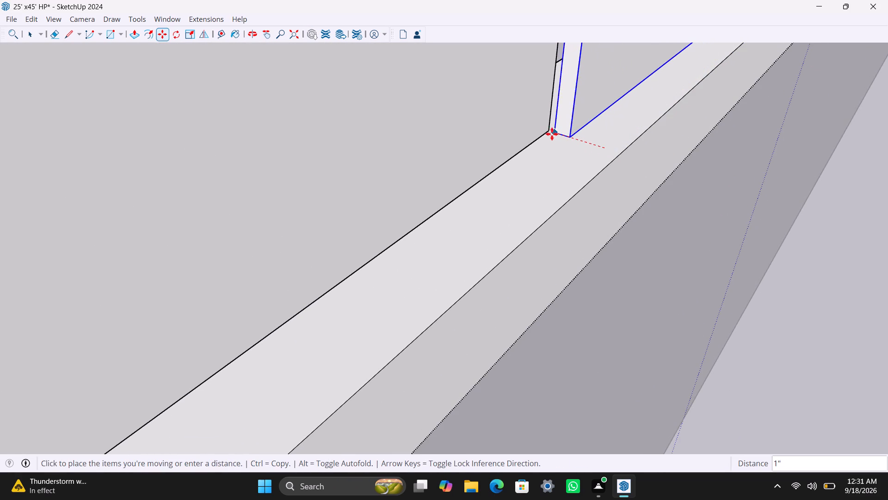
{"action": "left_click", "coordinate": [551, 134]}
{"action": "scroll", "coordinate": [601, 220], "scroll_direction": "down", "scroll_amount": 20}
{"action": "scroll", "coordinate": [601, 220], "scroll_direction": "down", "scroll_amount": 12}
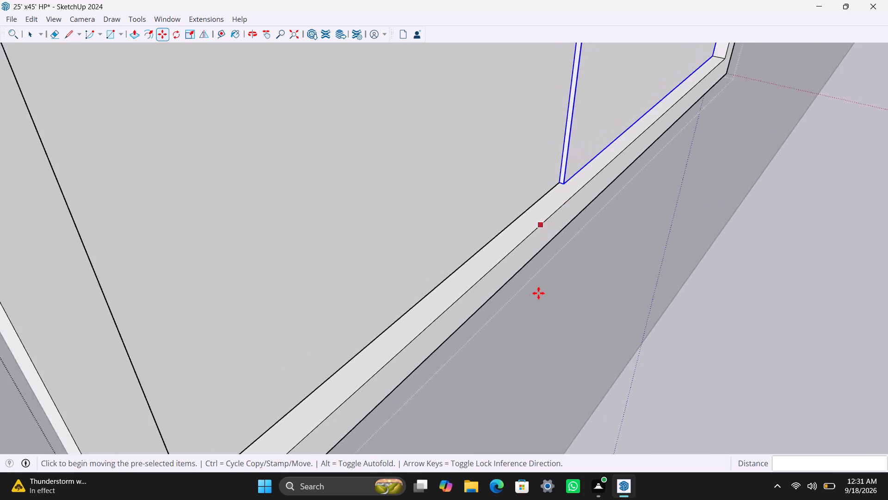
Close the second window's group and return to the whole house model.
{"action": "scroll", "coordinate": [538, 293], "scroll_direction": "down", "scroll_amount": 20}
{"action": "scroll", "coordinate": [538, 293], "scroll_direction": "down", "scroll_amount": 10}
{"action": "scroll", "coordinate": [599, 230], "scroll_direction": "down", "scroll_amount": 7}
{"action": "middle_click_drag", "start_coordinate": [606, 253], "coordinate": [596, 253]}
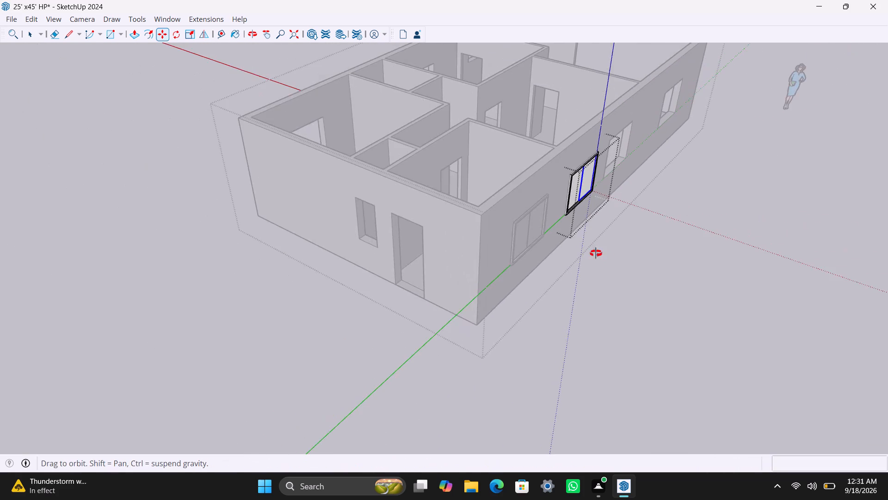
{"action": "middle_click_drag", "start_coordinate": [596, 253], "coordinate": [390, 255]}
{"action": "left_click", "coordinate": [504, 294]}
{"action": "key", "text": "space"}
{"action": "left_click", "coordinate": [506, 296]}
Draw a rectangle over the third window opening in the long wall and make its face and edges a group.
{"action": "scroll", "coordinate": [527, 286], "scroll_direction": "up", "scroll_amount": 3}
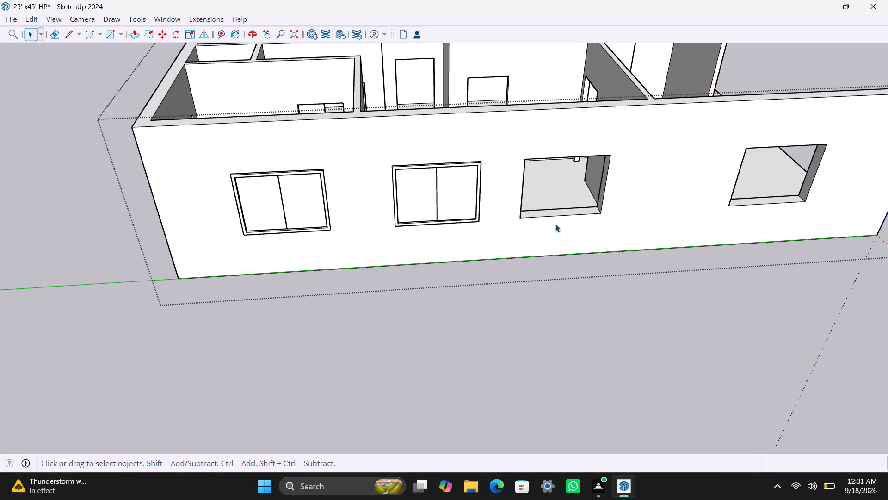
{"action": "scroll", "coordinate": [553, 224], "scroll_direction": "up", "scroll_amount": 1}
{"action": "middle_click_drag", "start_coordinate": [553, 224], "coordinate": [482, 289], "text": "shift"}
{"action": "key", "text": "r"}
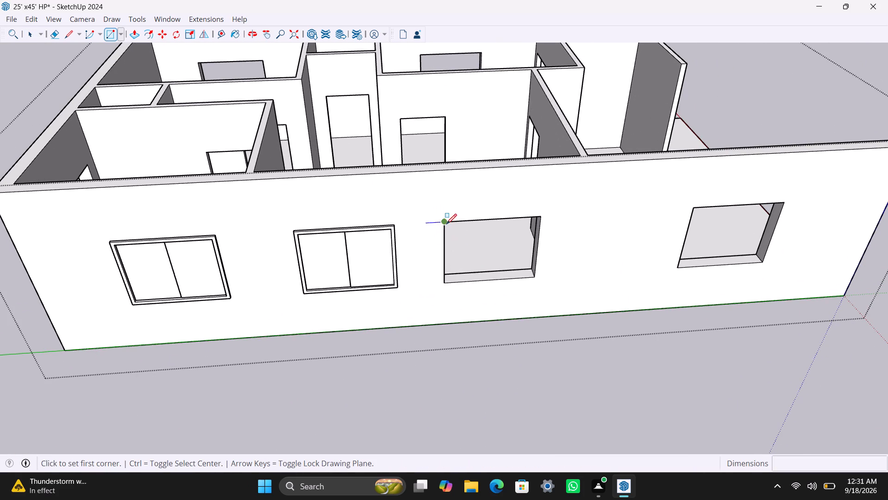
{"action": "left_click", "coordinate": [446, 224]}
{"action": "left_click", "coordinate": [537, 278]}
{"action": "key", "text": "space"}
{"action": "double_click", "coordinate": [516, 260]}
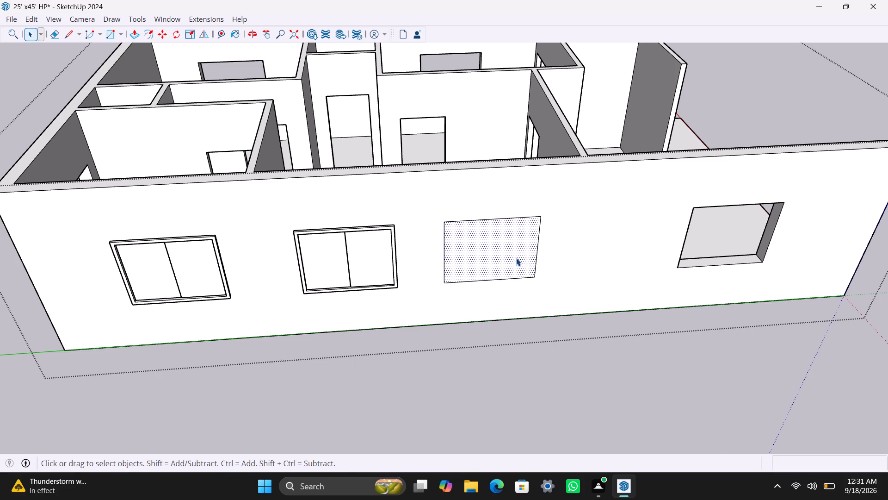
{"action": "right_click", "coordinate": [516, 258]}
{"action": "triple_click", "coordinate": [493, 251]}
{"action": "left_click", "coordinate": [493, 252]}
{"action": "right_click", "coordinate": [491, 252]}
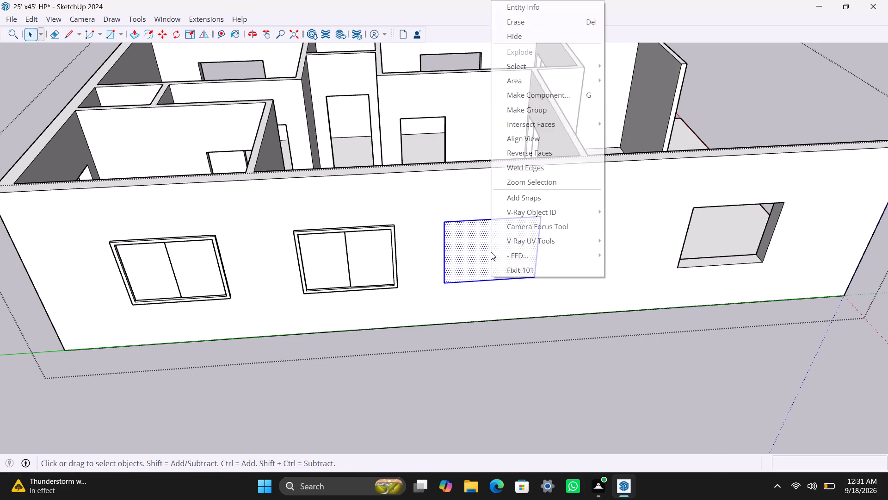
{"action": "left_click", "coordinate": [561, 113]}
Inside the new group, offset the face's edges 2" inward and delete the inner face to leave a frame outline.
{"action": "double_click", "coordinate": [496, 234]}
{"action": "left_click", "coordinate": [486, 237]}
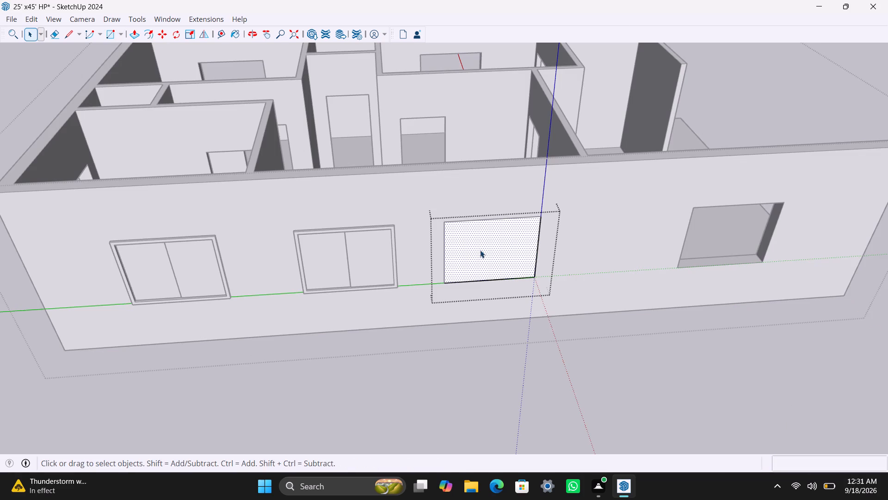
{"action": "key", "text": "f"}
{"action": "left_click", "coordinate": [476, 256]}
{"action": "type", "text": "2\""}
{"action": "key", "text": "Return"}
{"action": "key", "text": "space"}
{"action": "left_click", "coordinate": [474, 248]}
{"action": "key", "text": "Delete"}
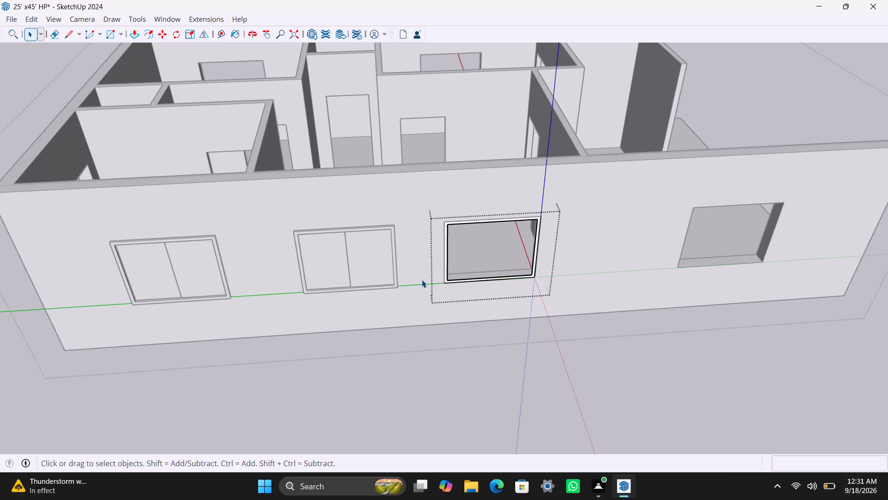
Extrude the third window's frame face 1.5", and pull its outer face out another 1.5".
{"action": "scroll", "coordinate": [442, 274], "scroll_direction": "up", "scroll_amount": 12}
{"action": "left_click", "coordinate": [448, 227]}
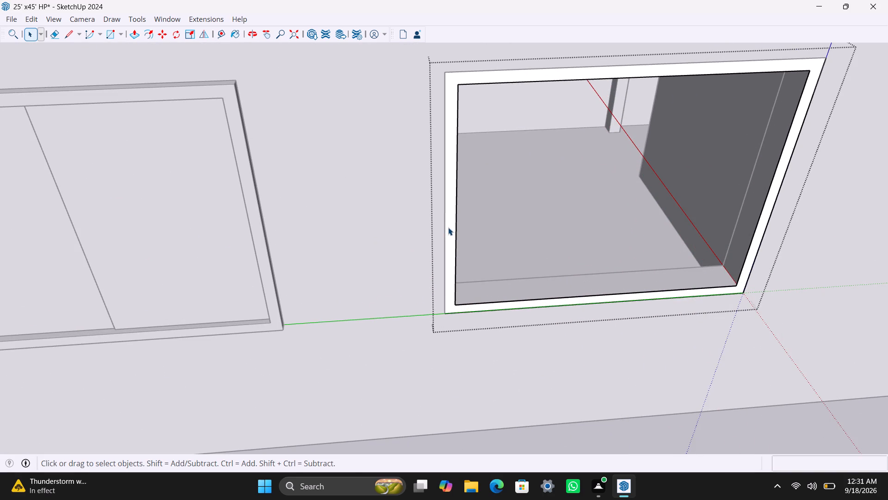
{"action": "key", "text": "p"}
{"action": "left_click", "coordinate": [448, 227]}
{"action": "type", "text": "1.5\""}
{"action": "key", "text": "Return"}
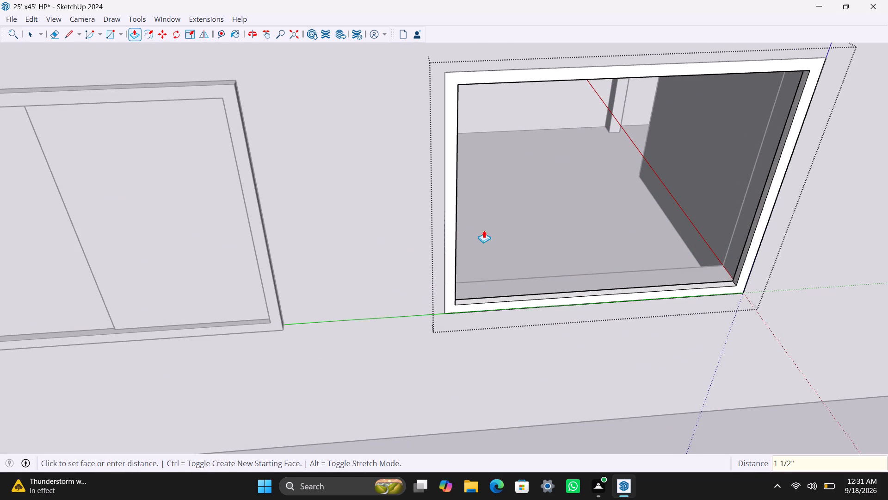
{"action": "left_click", "coordinate": [452, 239]}
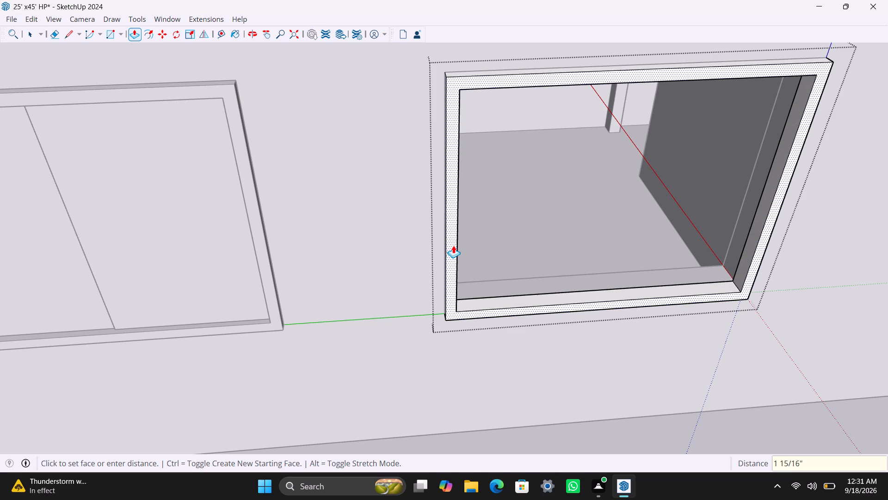
{"action": "type", "text": "1.5\""}
{"action": "key", "text": "Return"}
{"action": "key", "text": "space"}
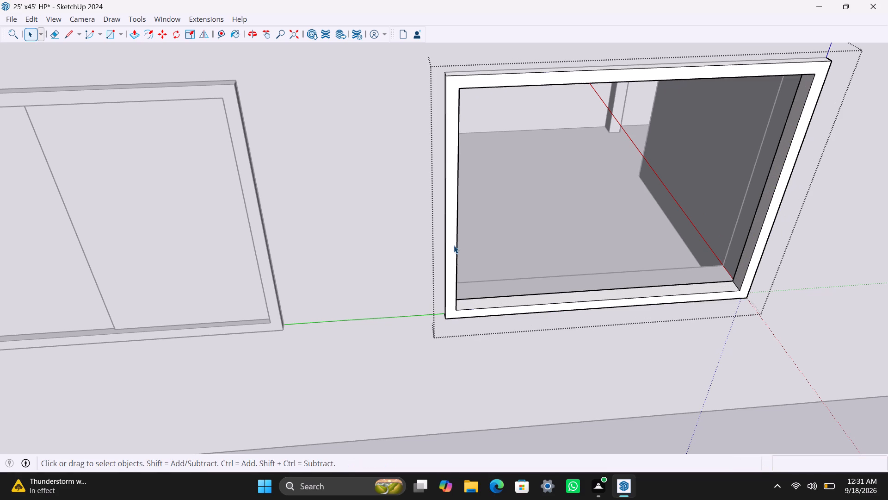
Draw a rectangle over the frame opening's half nearest the second window and delete the leftover face in the other half.
{"action": "key", "text": "r"}
{"action": "left_click_drag", "start_coordinate": [463, 88], "coordinate": [467, 94]}
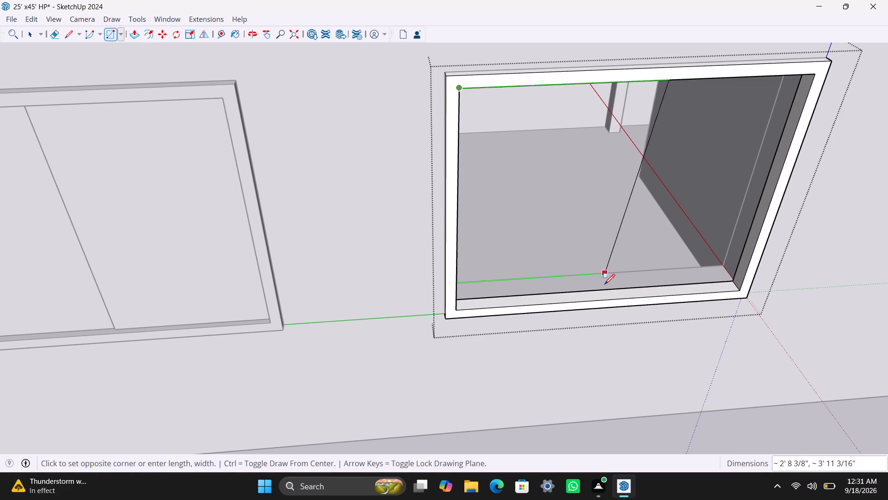
{"action": "left_click", "coordinate": [602, 302]}
{"action": "key", "text": "space"}
{"action": "left_click", "coordinate": [641, 266]}
{"action": "key", "text": "Delete"}
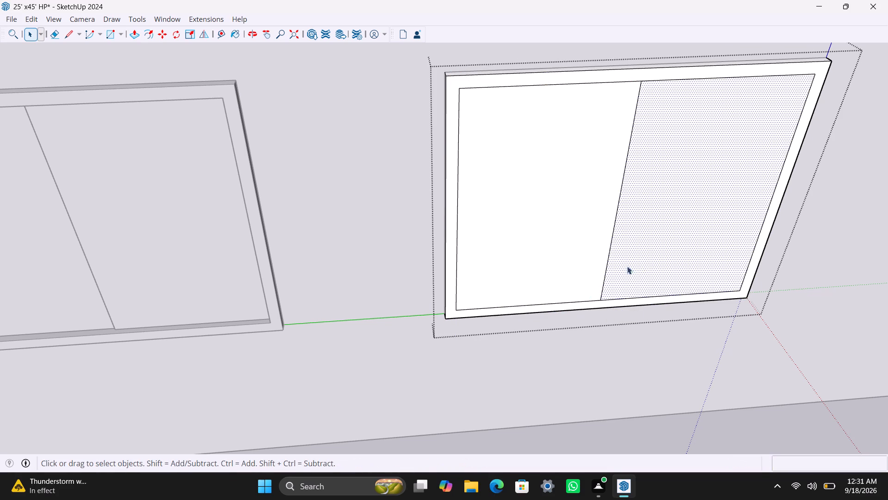
Make the half-pane face and its edges a group, extrude it 8 mm thick, and close the pane group.
{"action": "double_click", "coordinate": [589, 262]}
{"action": "right_click", "coordinate": [588, 261]}
{"action": "left_click", "coordinate": [660, 113]}
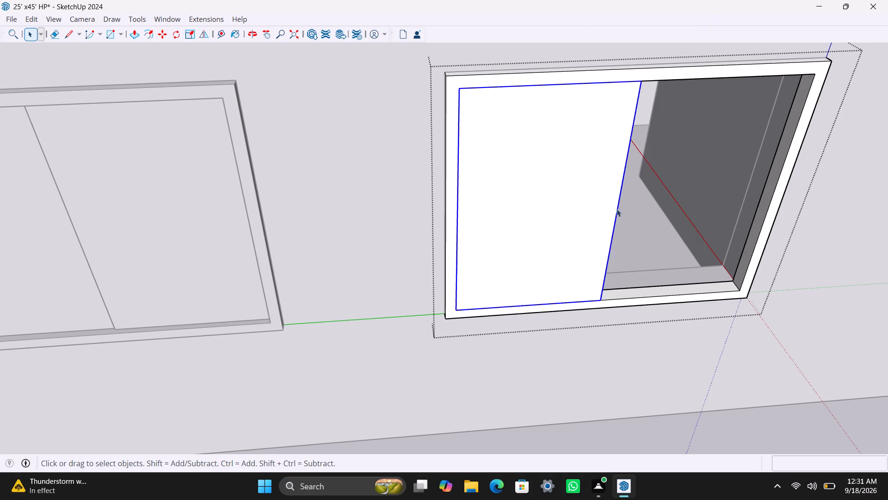
{"action": "scroll", "coordinate": [610, 260], "scroll_direction": "up", "scroll_amount": 2}
{"action": "middle_click_drag", "start_coordinate": [563, 277], "coordinate": [419, 277]}
{"action": "triple_click", "coordinate": [539, 279]}
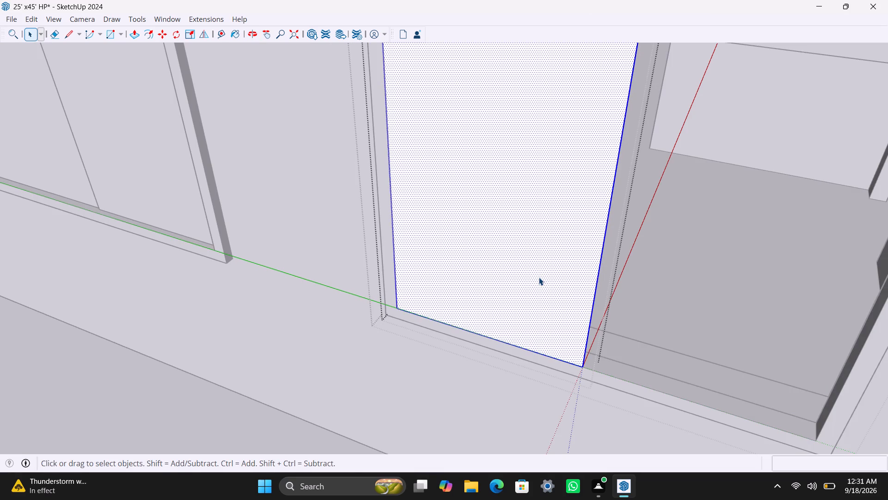
{"action": "key", "text": "p"}
{"action": "left_click", "coordinate": [539, 277]}
{"action": "type", "text": "8MM"}
{"action": "key", "text": "Return"}
{"action": "key", "text": "space"}
{"action": "left_click", "coordinate": [482, 412]}
Move the third window's pane inward from its bottom corner so it sits within the frame depth.
{"action": "scroll", "coordinate": [566, 351], "scroll_direction": "up", "scroll_amount": 6}
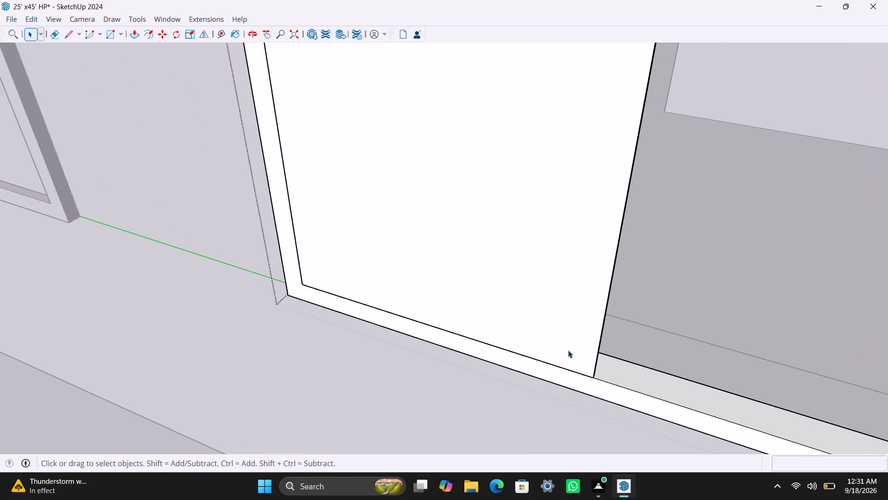
{"action": "left_click", "coordinate": [569, 350]}
{"action": "scroll", "coordinate": [581, 372], "scroll_direction": "up", "scroll_amount": 7}
{"action": "key", "text": "m"}
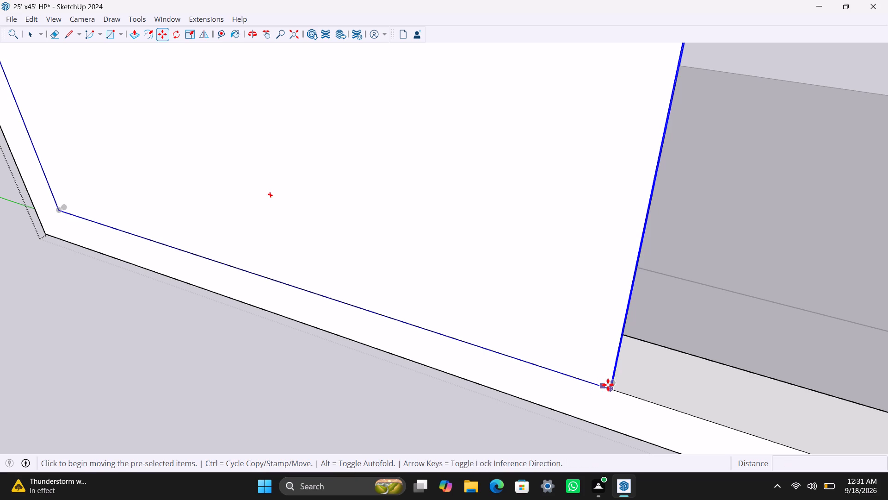
{"action": "left_click", "coordinate": [609, 385]}
{"action": "left_click", "coordinate": [620, 356]}
Copy the pane into the third frame's empty half, shift the copy back against the first pane's face, and close the window group.
{"action": "scroll", "coordinate": [555, 344], "scroll_direction": "down", "scroll_amount": 9}
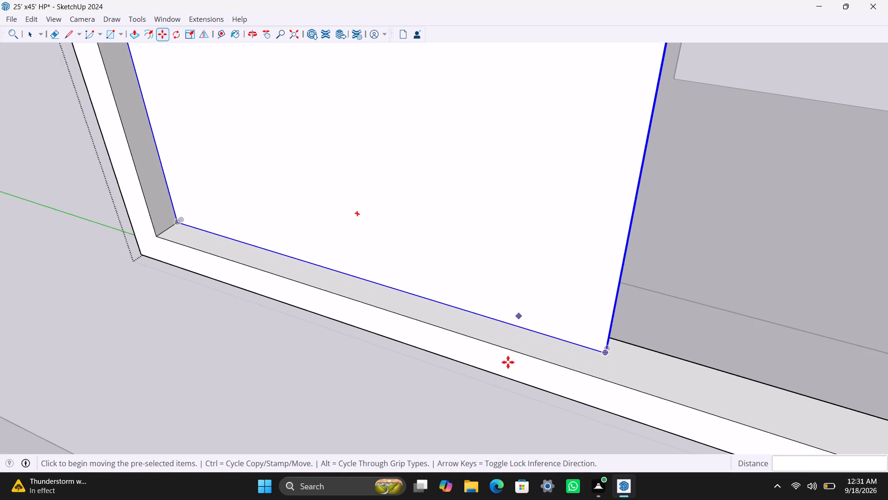
{"action": "scroll", "coordinate": [508, 362], "scroll_direction": "down", "scroll_amount": 19}
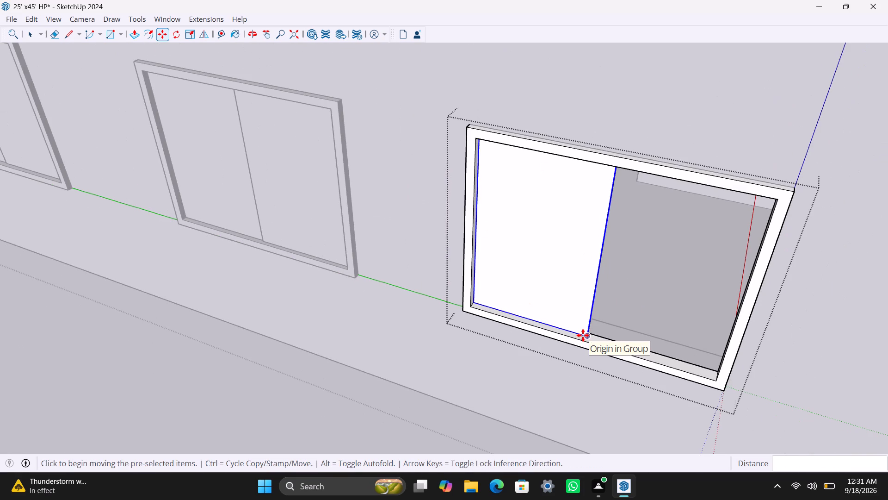
{"action": "left_click", "coordinate": [584, 334]}
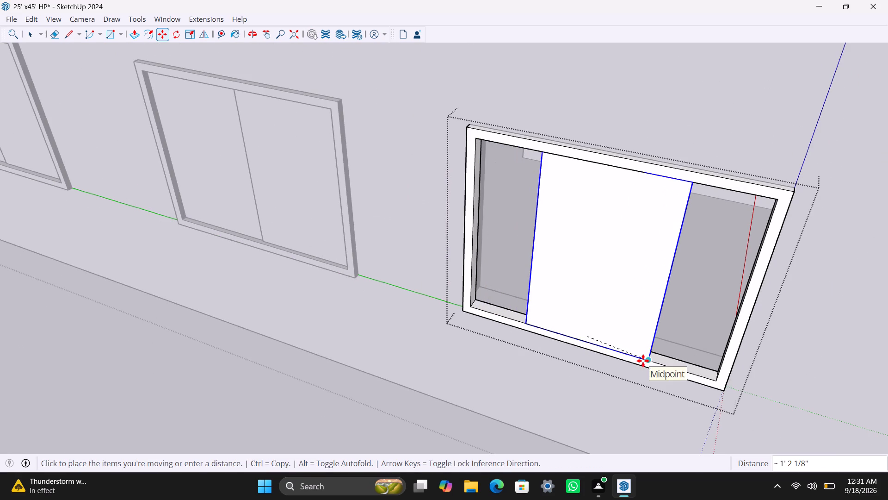
{"action": "left_click", "coordinate": [717, 383]}
{"action": "scroll", "coordinate": [581, 356], "scroll_direction": "up", "scroll_amount": 13}
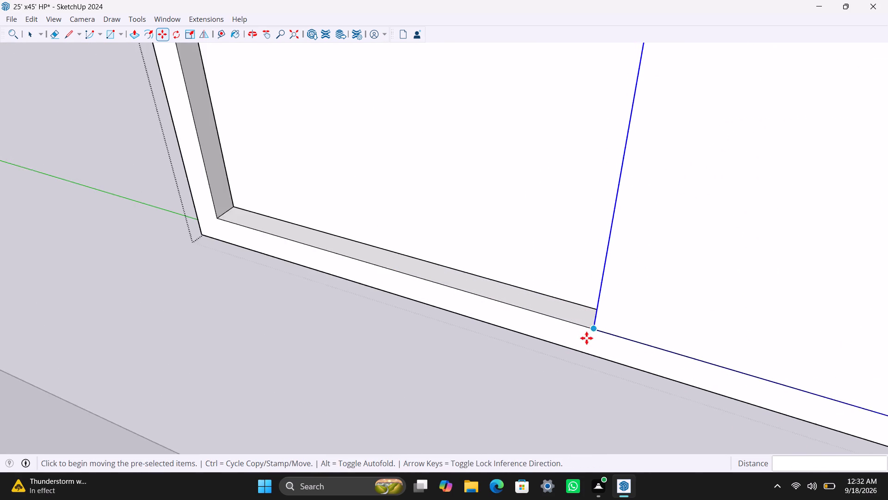
{"action": "middle_click_drag", "start_coordinate": [589, 339], "coordinate": [819, 353]}
{"action": "scroll", "coordinate": [625, 290], "scroll_direction": "up", "scroll_amount": 10}
{"action": "left_click", "coordinate": [609, 198]}
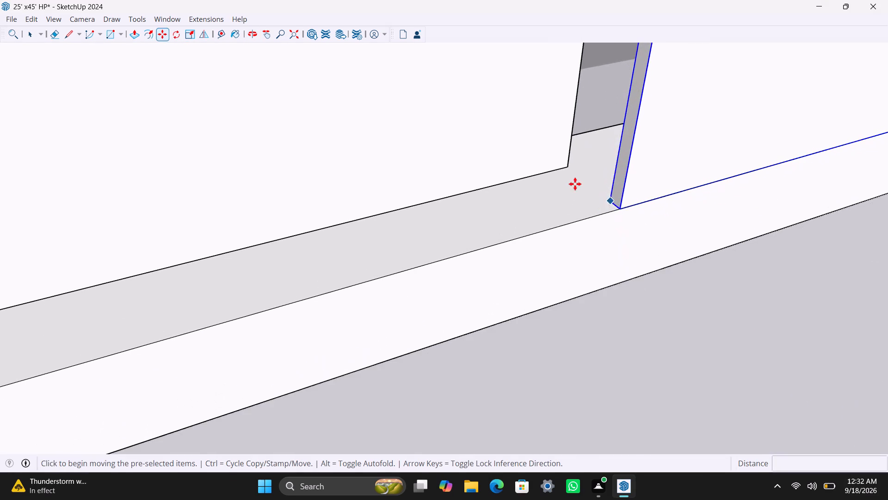
{"action": "left_click", "coordinate": [567, 164]}
{"action": "scroll", "coordinate": [595, 152], "scroll_direction": "down", "scroll_amount": 20}
{"action": "scroll", "coordinate": [595, 152], "scroll_direction": "down", "scroll_amount": 1}
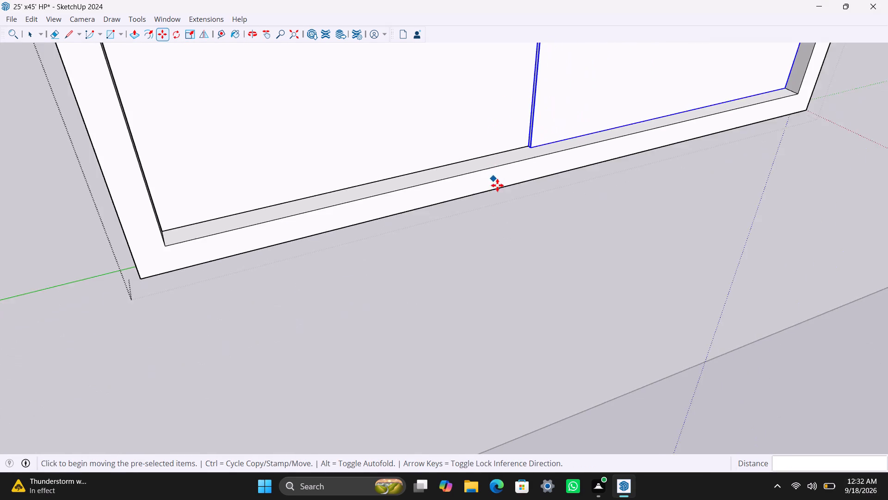
{"action": "scroll", "coordinate": [497, 185], "scroll_direction": "down", "scroll_amount": 20}
{"action": "scroll", "coordinate": [497, 185], "scroll_direction": "down", "scroll_amount": 11}
{"action": "middle_click_drag", "start_coordinate": [629, 239], "coordinate": [547, 244]}
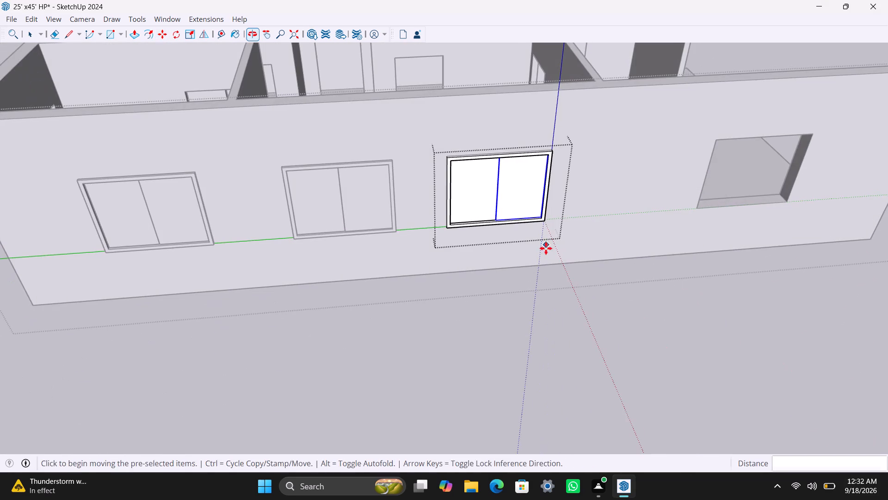
{"action": "key", "text": "space"}
{"action": "left_click", "coordinate": [631, 290]}
Draw a rectangle over the fourth window opening, near the wall's end, and make its face and edges a group.
{"action": "scroll", "coordinate": [617, 297], "scroll_direction": "down", "scroll_amount": 3}
{"action": "middle_click_drag", "start_coordinate": [610, 298], "coordinate": [452, 368], "text": "shift"}
{"action": "scroll", "coordinate": [533, 270], "scroll_direction": "up", "scroll_amount": 2}
{"action": "middle_click_drag", "start_coordinate": [468, 247], "coordinate": [437, 225]}
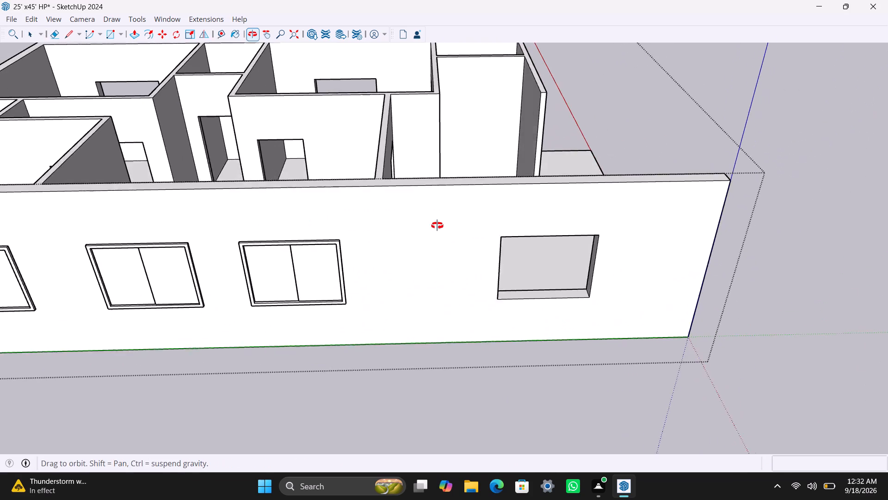
{"action": "middle_click_drag", "start_coordinate": [437, 225], "coordinate": [433, 215]}
{"action": "key", "text": "r"}
{"action": "left_click_drag", "start_coordinate": [493, 223], "coordinate": [504, 239]}
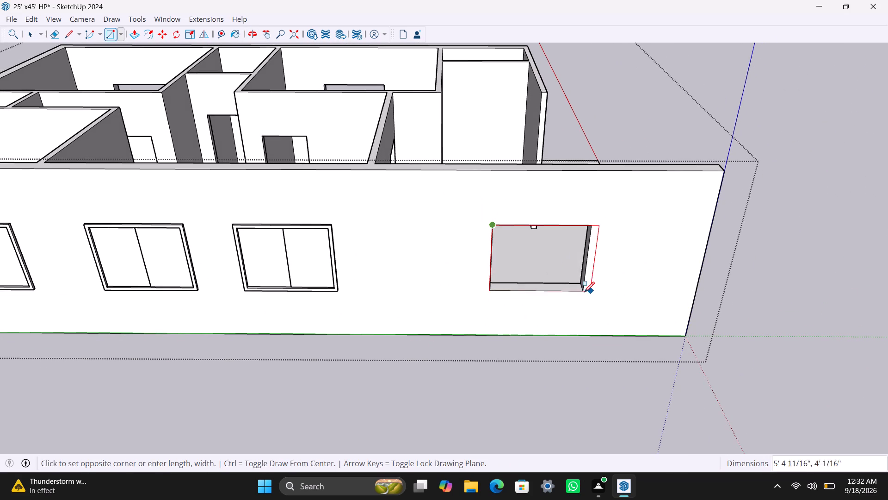
{"action": "left_click", "coordinate": [584, 292]}
{"action": "key", "text": "space"}
{"action": "double_click", "coordinate": [569, 268]}
{"action": "right_click", "coordinate": [569, 267]}
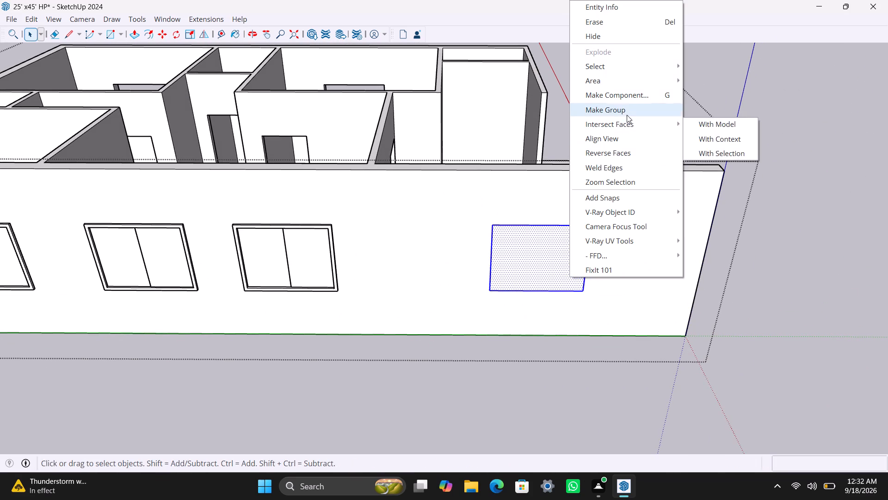
{"action": "left_click", "coordinate": [627, 112]}
Inside the fourth window's group, offset the face's edges 2" inward and delete the inner face.
{"action": "double_click", "coordinate": [521, 274]}
{"action": "triple_click", "coordinate": [516, 259]}
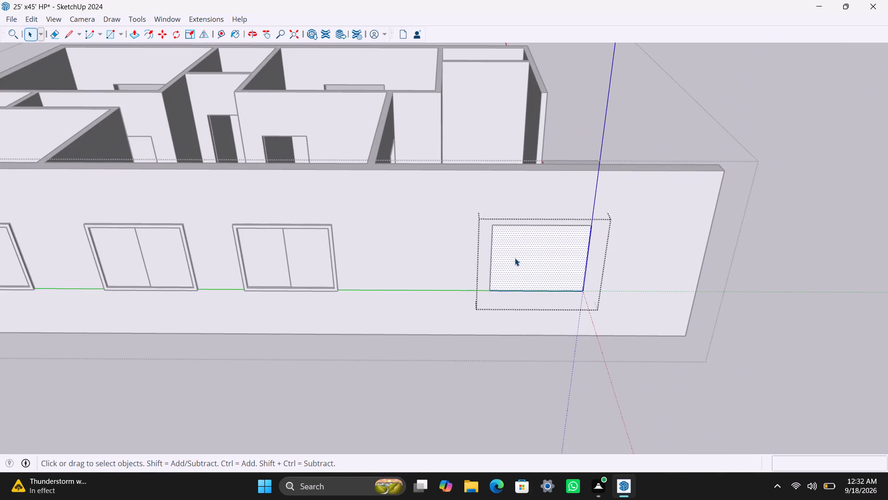
{"action": "key", "text": "f"}
{"action": "left_click", "coordinate": [502, 249]}
{"action": "type", "text": "2\""}
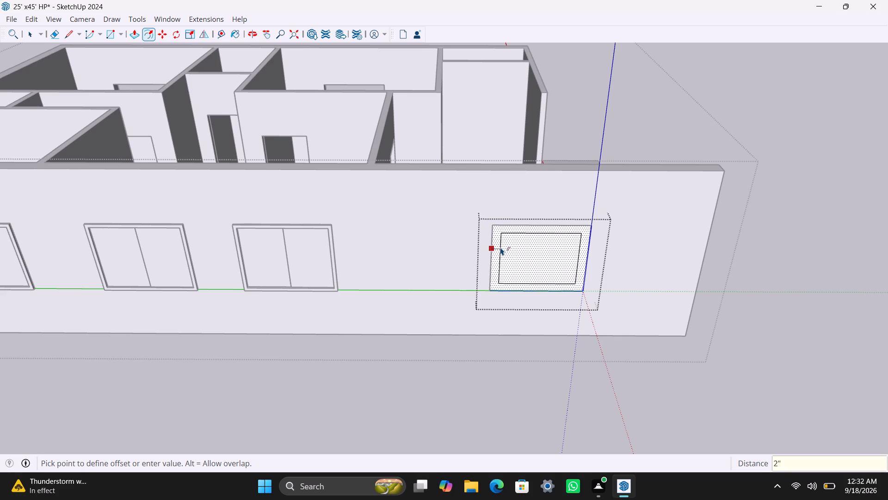
{"action": "key", "text": "Return"}
{"action": "key", "text": "space"}
{"action": "left_click", "coordinate": [526, 246]}
{"action": "key", "text": "Delete"}
Extrude the fourth window's frame face 1.5", and pull its outer face out another 1.5".
{"action": "scroll", "coordinate": [500, 289], "scroll_direction": "up", "scroll_amount": 3}
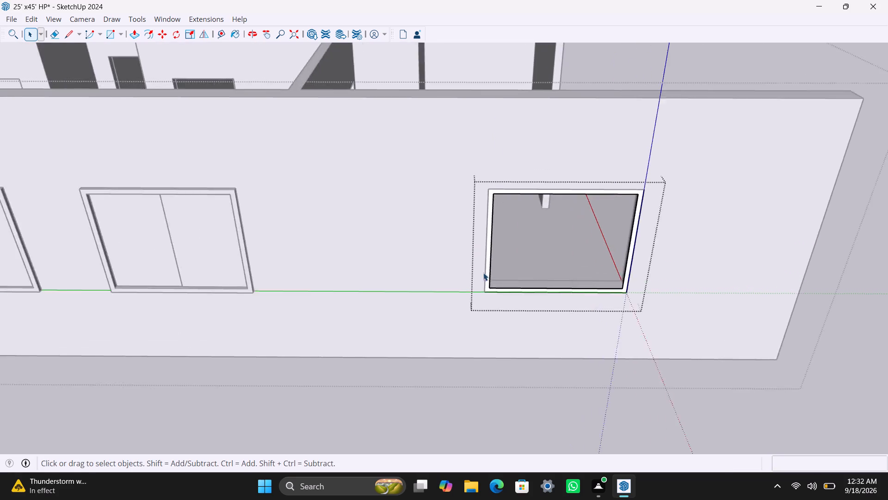
{"action": "scroll", "coordinate": [483, 273], "scroll_direction": "up", "scroll_amount": 9}
{"action": "left_click", "coordinate": [493, 268]}
{"action": "key", "text": "p"}
{"action": "left_click", "coordinate": [494, 269]}
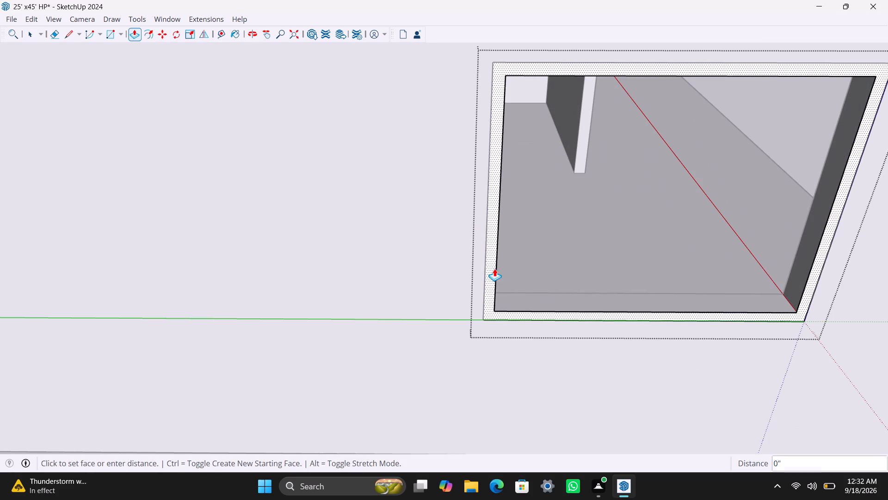
{"action": "type", "text": "1.5"}
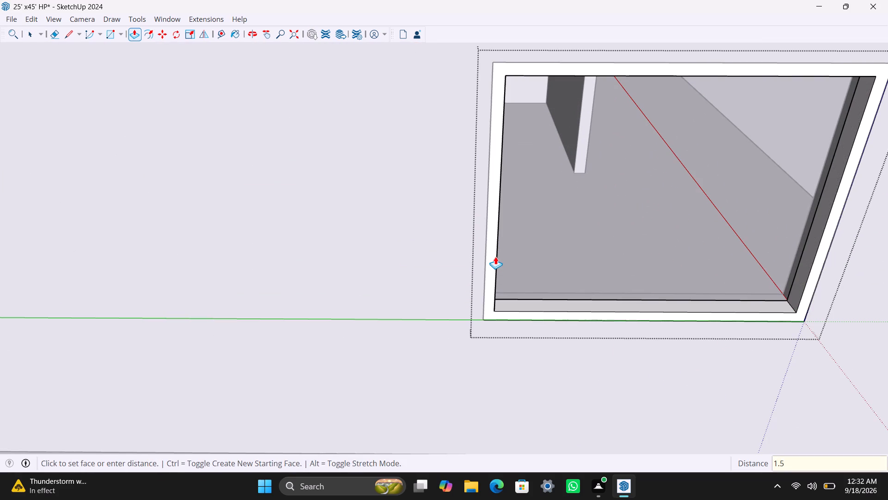
{"action": "key", "text": "shift+quotedbl"}
{"action": "key", "text": "Return"}
{"action": "left_click", "coordinate": [495, 269]}
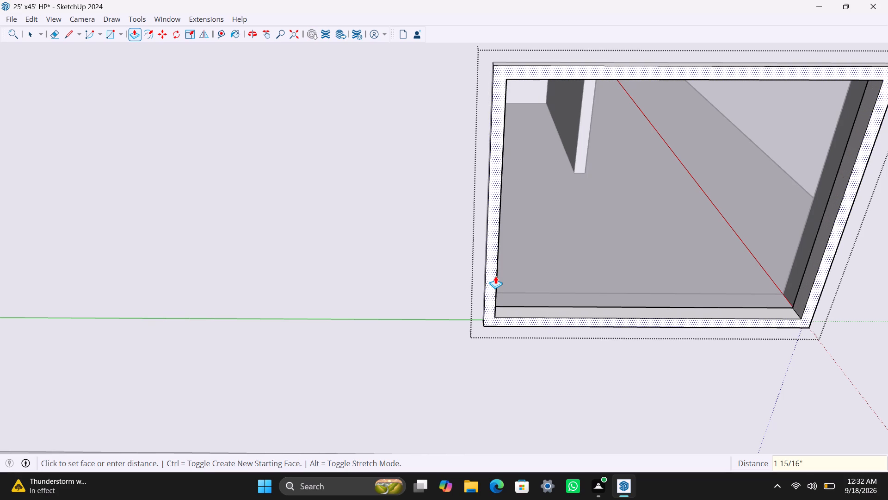
{"action": "type", "text": "1."}
{"action": "key", "text": "5"}
{"action": "key", "text": "shift+quotedbl"}
{"action": "key", "text": "Return"}
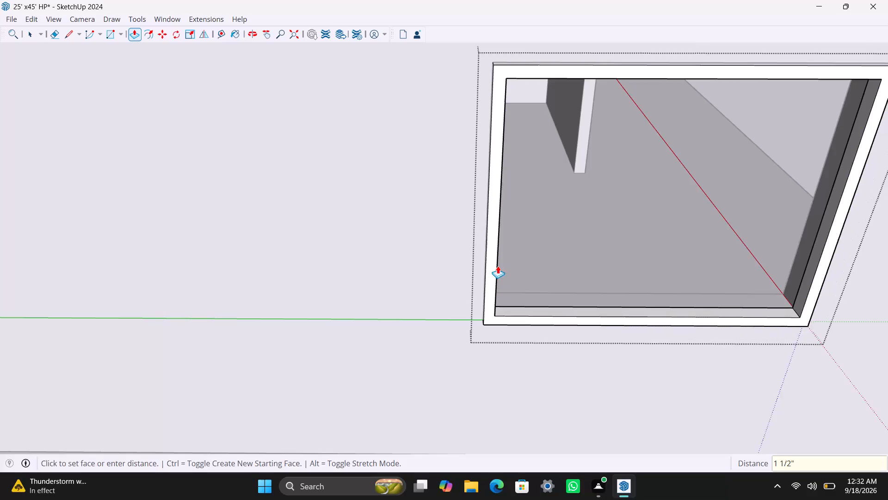
{"action": "key", "text": "space"}
Draw a rectangle over half of the fourth window's frame opening, delete the face filling the other half, and group the pane.
{"action": "key", "text": "r"}
{"action": "left_click", "coordinate": [509, 78]}
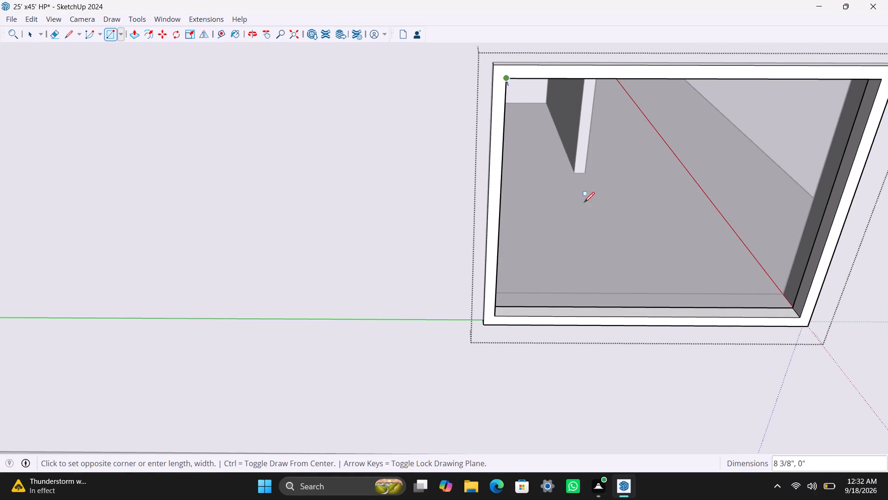
{"action": "left_click", "coordinate": [653, 315]}
{"action": "key", "text": "space"}
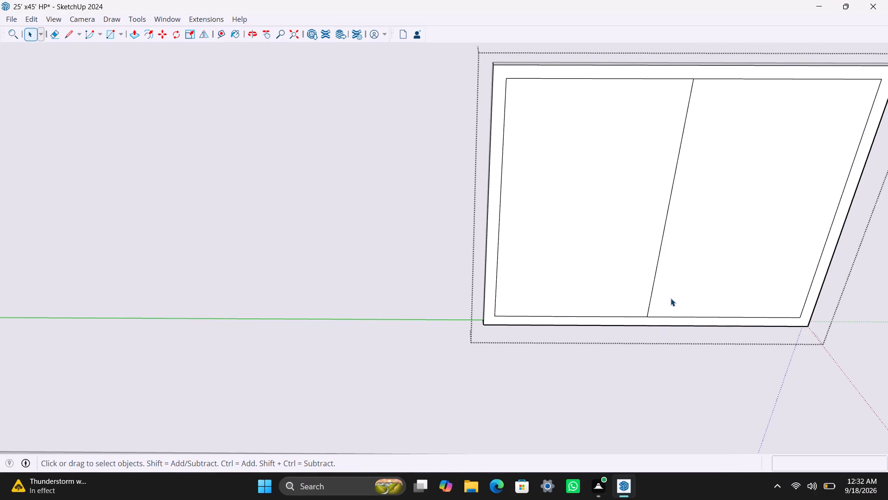
{"action": "left_click", "coordinate": [678, 284]}
{"action": "key", "text": "Delete"}
{"action": "double_click", "coordinate": [641, 276]}
{"action": "right_click", "coordinate": [641, 275]}
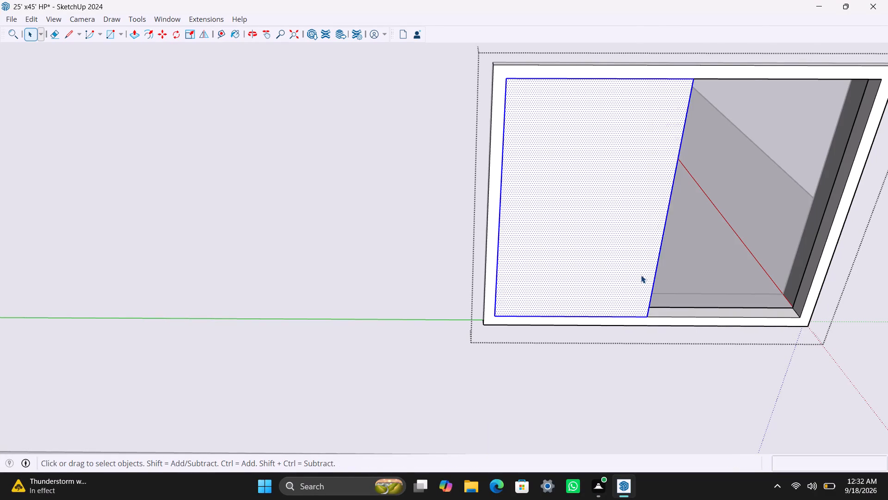
{"action": "left_click", "coordinate": [676, 106]}
Inside the pane's group, extrude the pane face 8 mm and close the pane group.
{"action": "scroll", "coordinate": [607, 255], "scroll_direction": "up", "scroll_amount": 3}
{"action": "triple_click", "coordinate": [606, 255]}
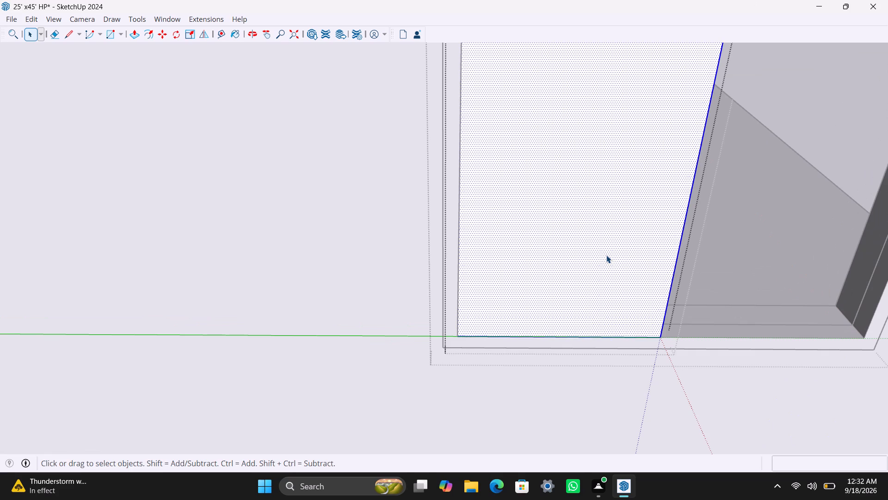
{"action": "key", "text": "p"}
{"action": "left_click", "coordinate": [606, 255]}
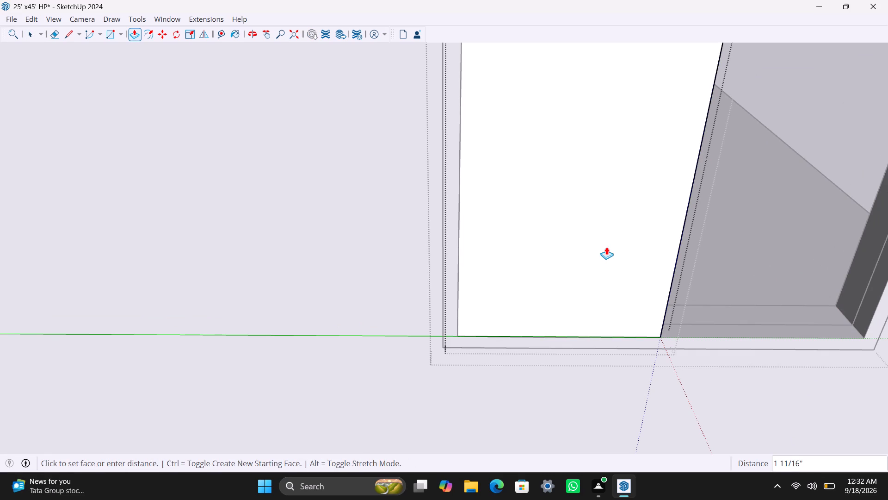
{"action": "key", "text": "1"}
{"action": "key", "text": "BackSpace"}
{"action": "type", "text": "8MM"}
{"action": "key", "text": "Return"}
{"action": "key", "text": "space"}
{"action": "left_click", "coordinate": [678, 399]}
Move the pane about 1 5/8" back into the depth of the fourth window's frame.
{"action": "scroll", "coordinate": [610, 298], "scroll_direction": "up", "scroll_amount": 3}
{"action": "middle_click_drag", "start_coordinate": [611, 306], "coordinate": [432, 306]}
{"action": "scroll", "coordinate": [623, 438], "scroll_direction": "down", "scroll_amount": 4}
{"action": "middle_click_drag", "start_coordinate": [600, 422], "coordinate": [551, 332]}
{"action": "scroll", "coordinate": [563, 343], "scroll_direction": "up", "scroll_amount": 1}
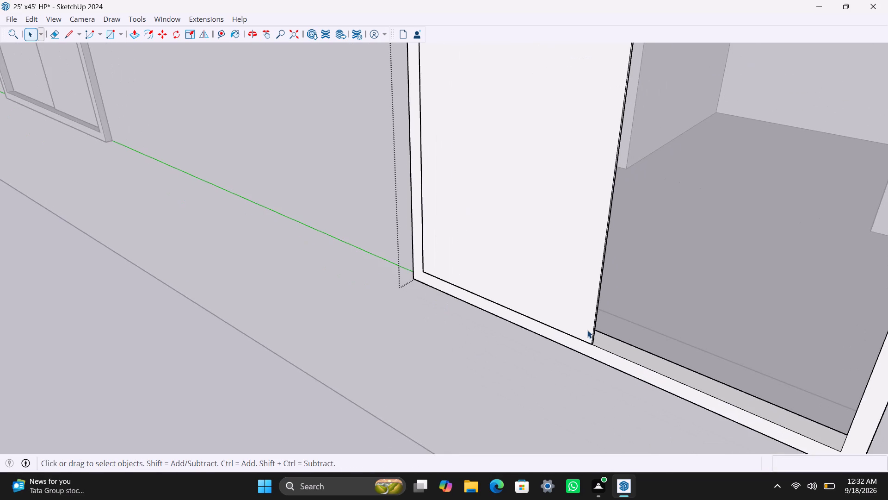
{"action": "left_click", "coordinate": [587, 330]}
{"action": "scroll", "coordinate": [587, 331], "scroll_direction": "up", "scroll_amount": 2}
{"action": "key", "text": "m"}
{"action": "left_click", "coordinate": [592, 343]}
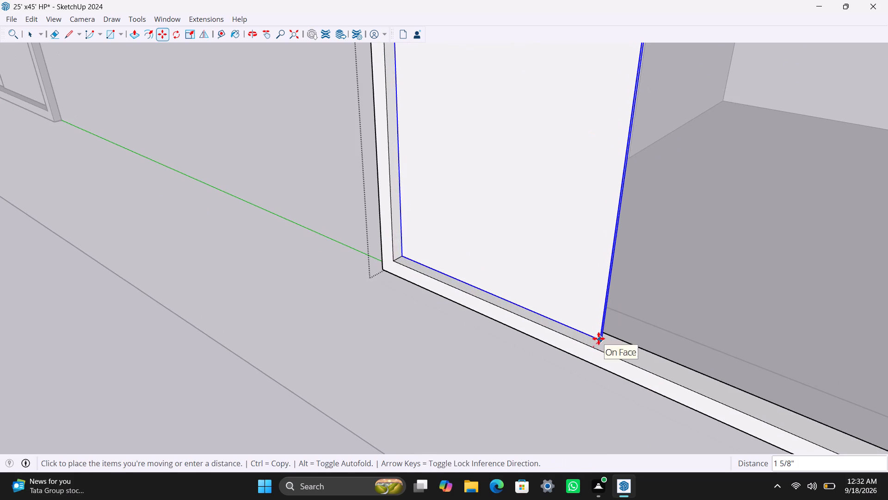
{"action": "left_click", "coordinate": [599, 338]}
Copy the pane into the fourth frame's empty half, shift the copy back against the first pane's face, and close the window group.
{"action": "scroll", "coordinate": [540, 336], "scroll_direction": "down", "scroll_amount": 9}
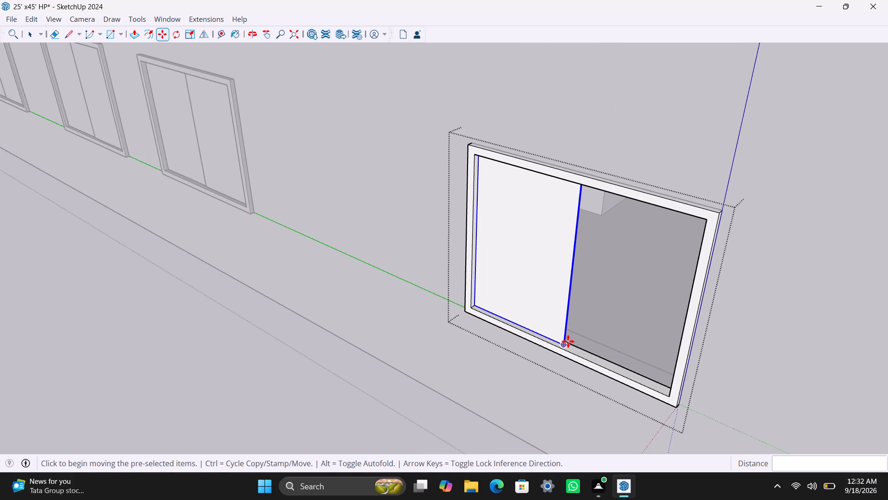
{"action": "left_click_drag", "start_coordinate": [568, 341], "coordinate": [572, 346]}
{"action": "left_click", "coordinate": [669, 397]}
{"action": "scroll", "coordinate": [575, 386], "scroll_direction": "up", "scroll_amount": 3}
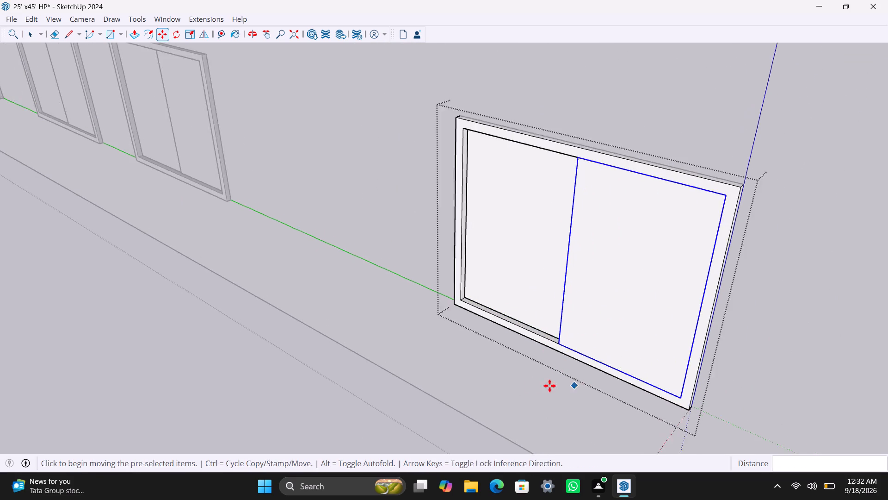
{"action": "middle_click_drag", "start_coordinate": [531, 385], "coordinate": [795, 392]}
{"action": "scroll", "coordinate": [592, 270], "scroll_direction": "up", "scroll_amount": 14}
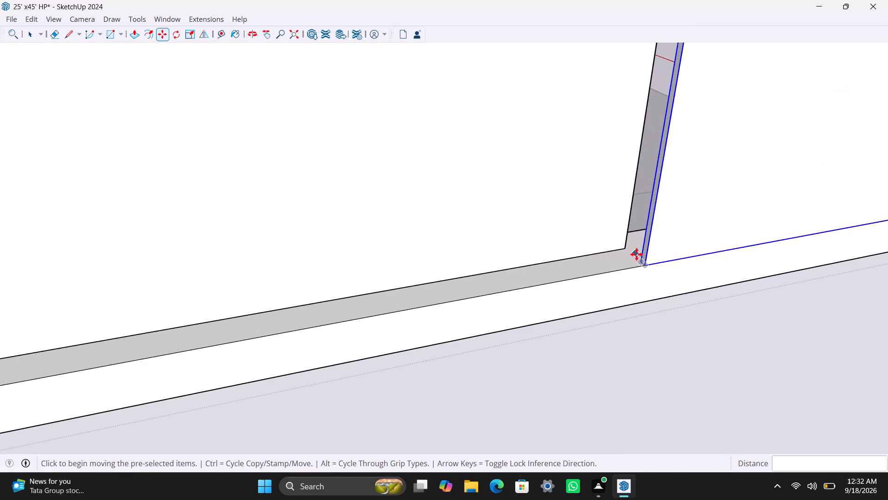
{"action": "left_click", "coordinate": [638, 256]}
{"action": "left_click", "coordinate": [627, 251]}
{"action": "scroll", "coordinate": [561, 238], "scroll_direction": "down", "scroll_amount": 16}
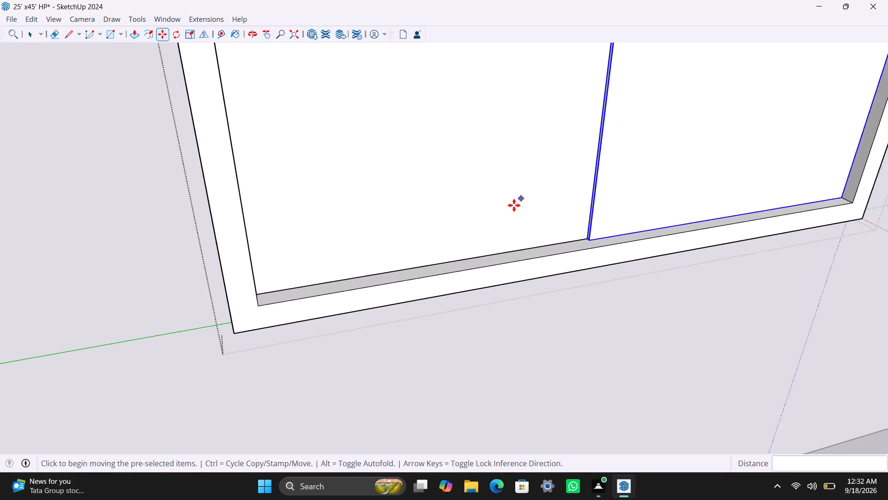
{"action": "scroll", "coordinate": [514, 205], "scroll_direction": "down", "scroll_amount": 20}
{"action": "scroll", "coordinate": [514, 205], "scroll_direction": "down", "scroll_amount": 6}
{"action": "key", "text": "space"}
{"action": "left_click", "coordinate": [561, 307]}
{"action": "scroll", "coordinate": [686, 273], "scroll_direction": "down", "scroll_amount": 5}
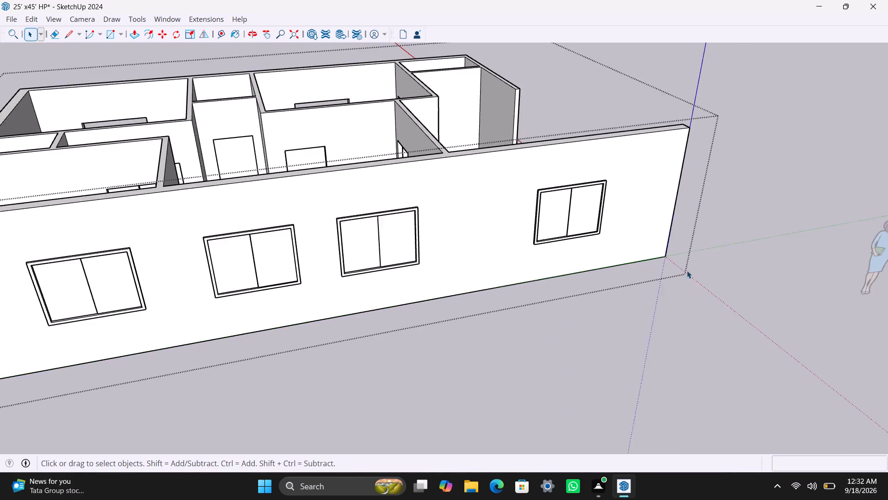
On the opposite long wall, draw a rectangle over the small square opening near the wall's end and group its face and edges.
{"action": "middle_click_drag", "start_coordinate": [687, 270], "coordinate": [38, 228]}
{"action": "scroll", "coordinate": [506, 317], "scroll_direction": "down", "scroll_amount": 4}
{"action": "middle_click_drag", "start_coordinate": [542, 325], "coordinate": [169, 300]}
{"action": "scroll", "coordinate": [421, 309], "scroll_direction": "up", "scroll_amount": 2}
{"action": "middle_click_drag", "start_coordinate": [402, 329], "coordinate": [452, 330]}
{"action": "key", "text": "r"}
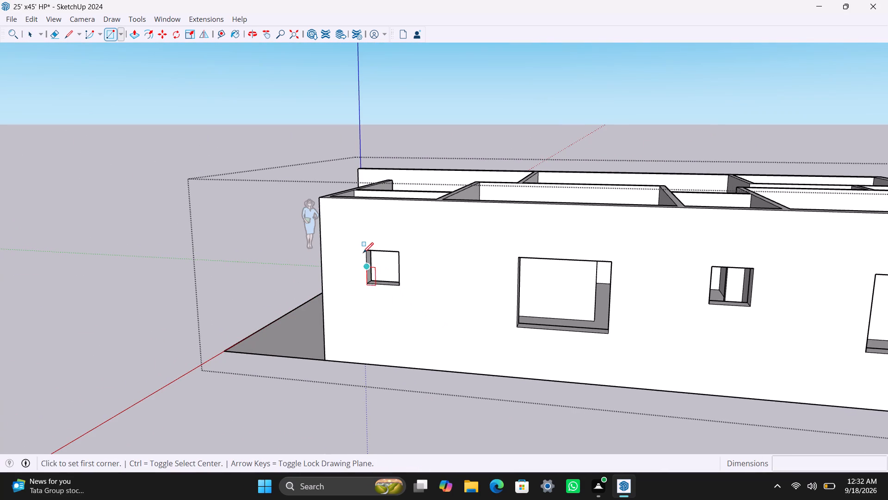
{"action": "left_click_drag", "start_coordinate": [363, 253], "coordinate": [372, 268]}
{"action": "left_click", "coordinate": [401, 284]}
{"action": "key", "text": "space"}
{"action": "double_click", "coordinate": [377, 271]}
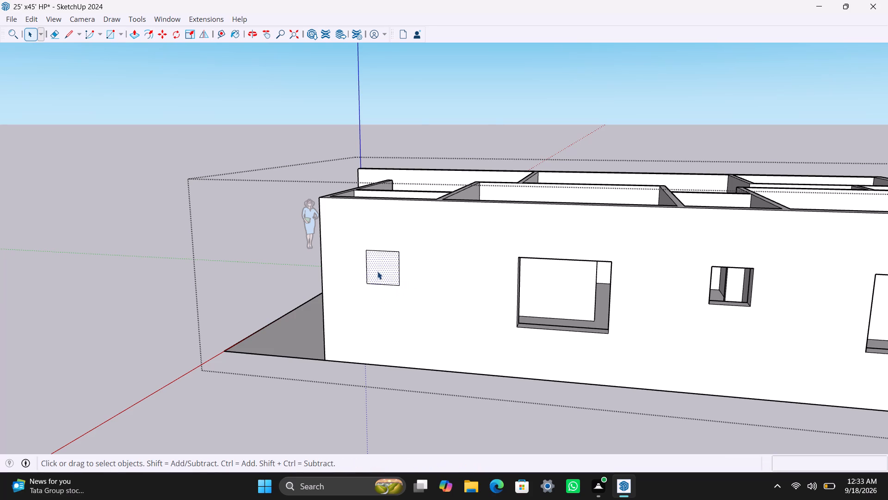
{"action": "right_click", "coordinate": [377, 271]}
{"action": "left_click", "coordinate": [444, 110]}
{"action": "scroll", "coordinate": [372, 275], "scroll_direction": "up", "scroll_amount": 6}
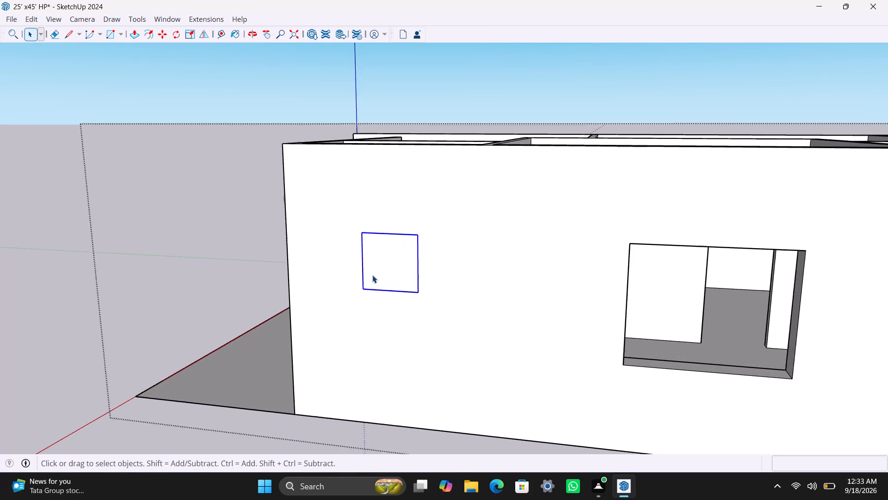
Inside the small window's group, offset the face's edges 2" inward and delete the inner face.
{"action": "double_click", "coordinate": [373, 275]}
{"action": "left_click", "coordinate": [373, 268]}
{"action": "key", "text": "f"}
{"action": "left_click", "coordinate": [372, 257]}
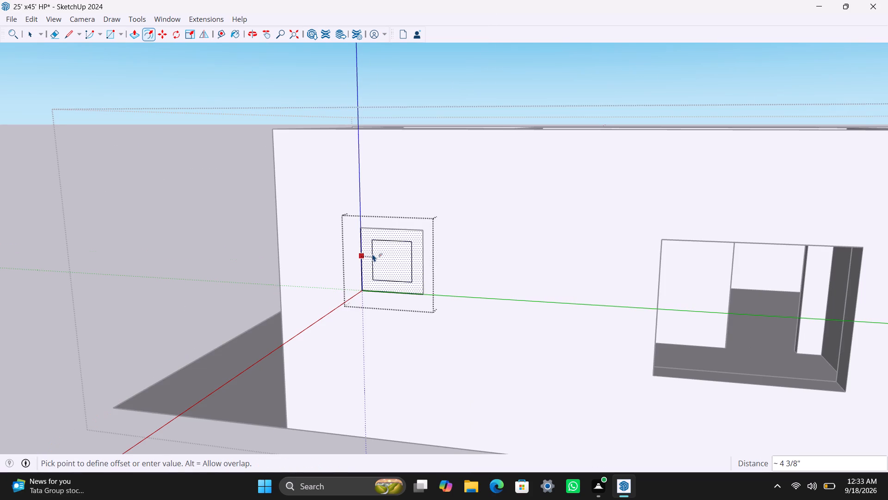
{"action": "type", "text": "2\""}
{"action": "key", "text": "Return"}
{"action": "key", "text": "space"}
{"action": "left_click", "coordinate": [388, 260]}
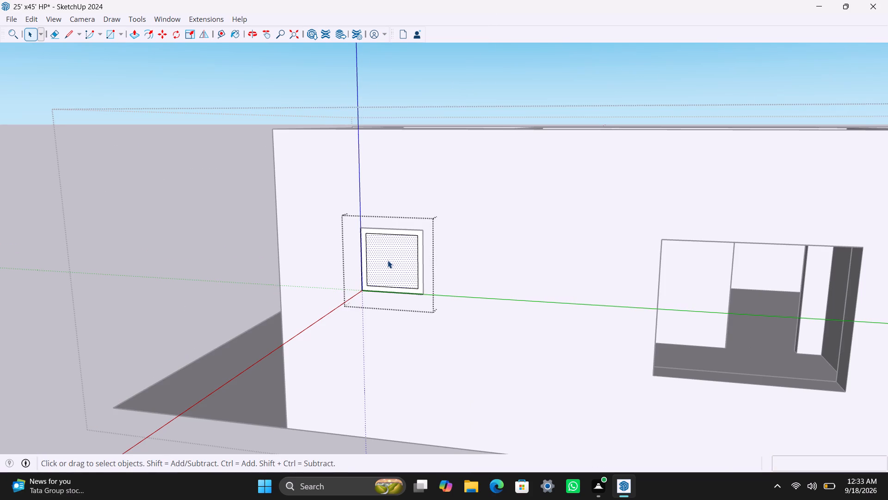
{"action": "key", "text": "Delete"}
Extrude the small window's frame face 1.5", and pull its outer face out another 1.5".
{"action": "scroll", "coordinate": [358, 280], "scroll_direction": "up", "scroll_amount": 3}
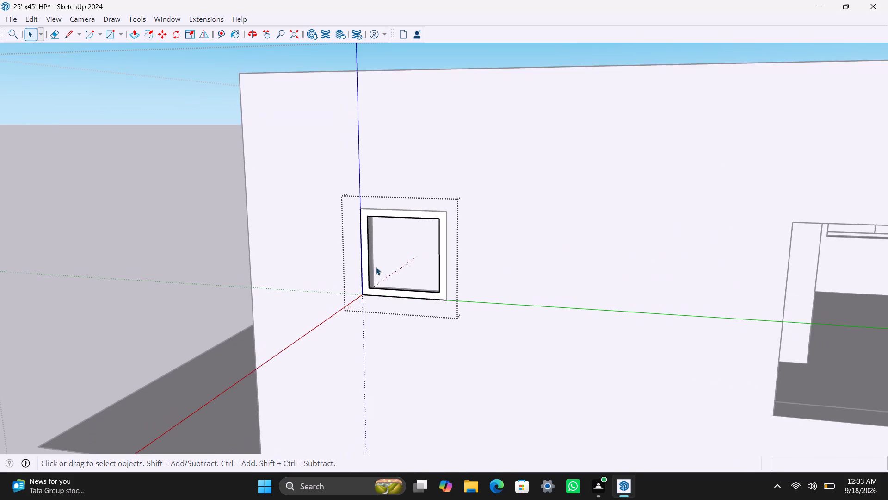
{"action": "scroll", "coordinate": [376, 267], "scroll_direction": "up", "scroll_amount": 8}
{"action": "left_click", "coordinate": [363, 288]}
{"action": "key", "text": "p"}
{"action": "left_click", "coordinate": [362, 287]}
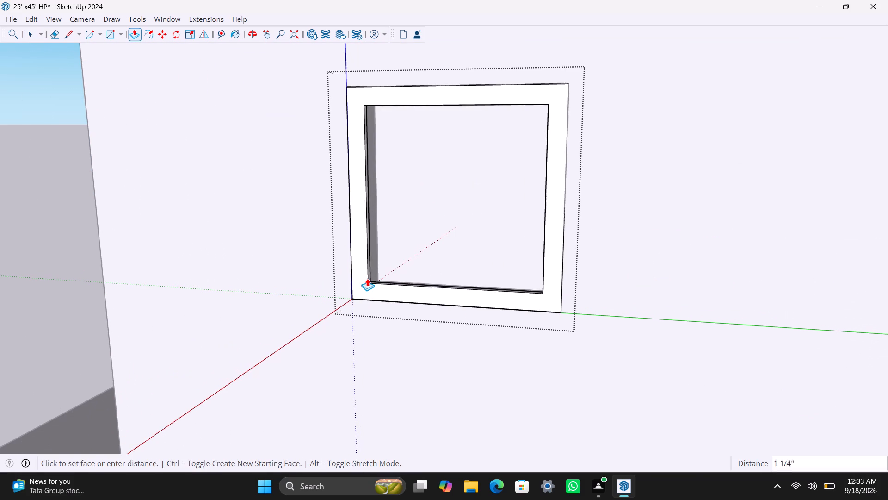
{"action": "type", "text": "1.5\""}
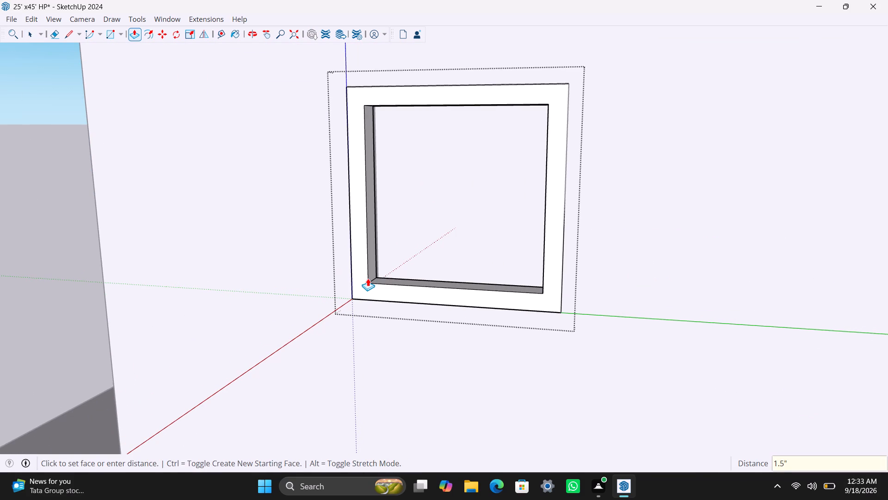
{"action": "key", "text": "Return"}
{"action": "left_click", "coordinate": [361, 276]}
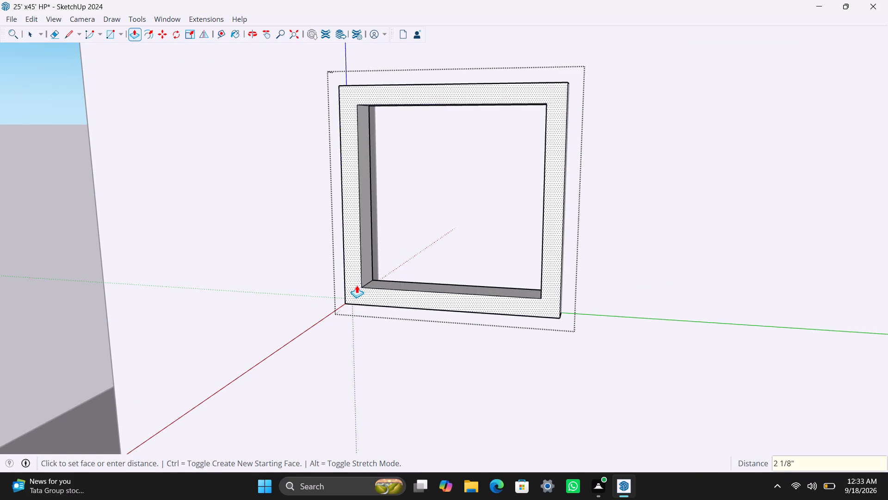
{"action": "type", "text": "1.5\""}
{"action": "key", "text": "Return"}
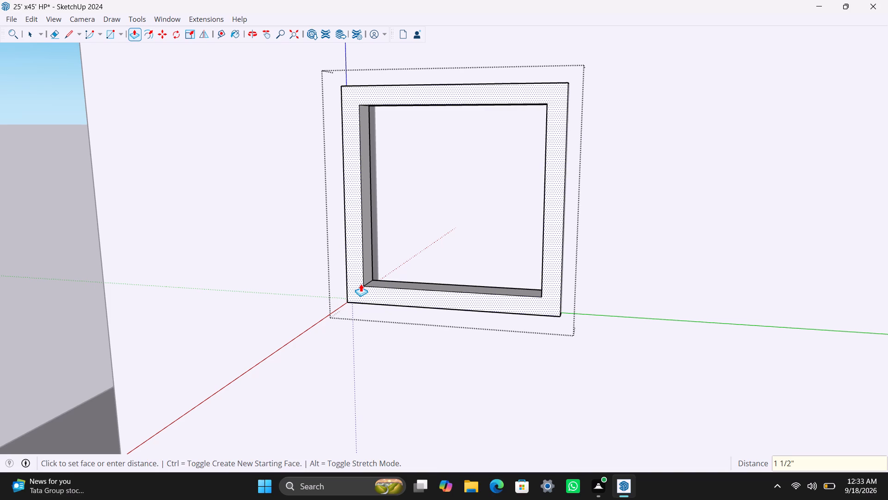
Draw a 2" high strip across the top of the small frame's opening, delete the face below it, and group the strip.
{"action": "key", "text": "space"}
{"action": "key", "text": "r"}
{"action": "left_click", "coordinate": [361, 107]}
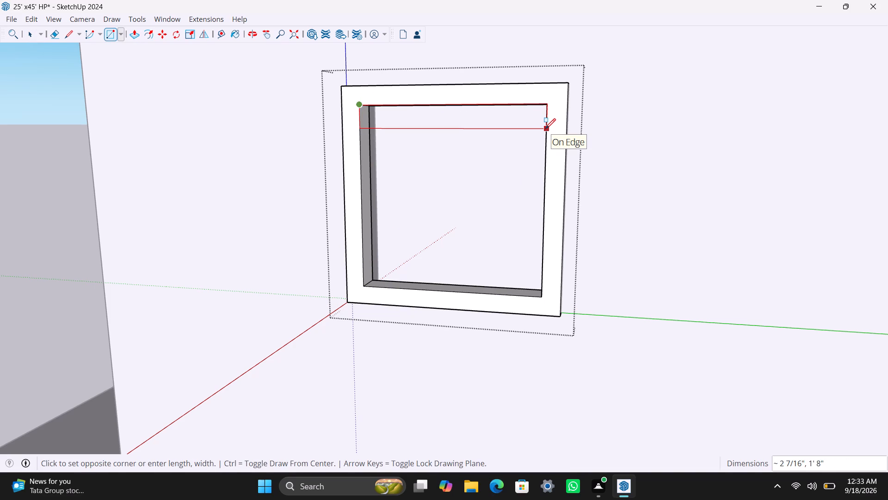
{"action": "type", "text": "2\""}
{"action": "key", "text": "Return"}
{"action": "key", "text": "space"}
{"action": "left_click", "coordinate": [479, 178]}
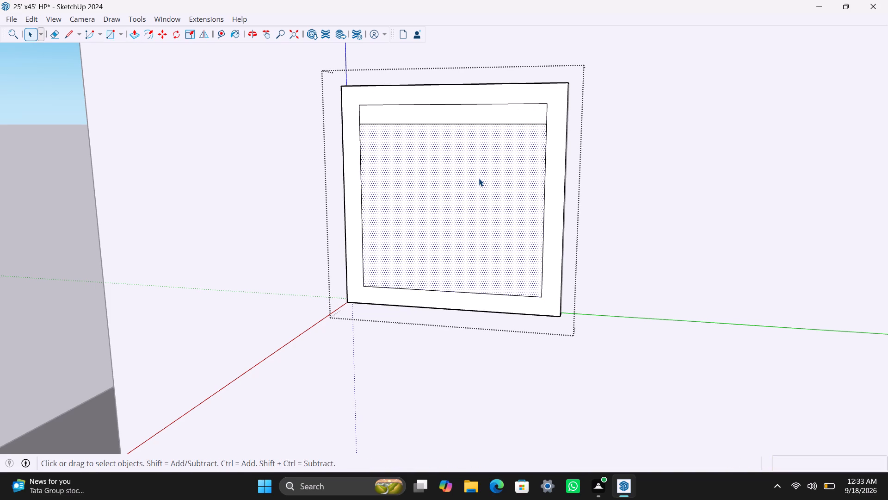
{"action": "key", "text": "Delete"}
{"action": "double_click", "coordinate": [474, 115]}
{"action": "right_click", "coordinate": [475, 115]}
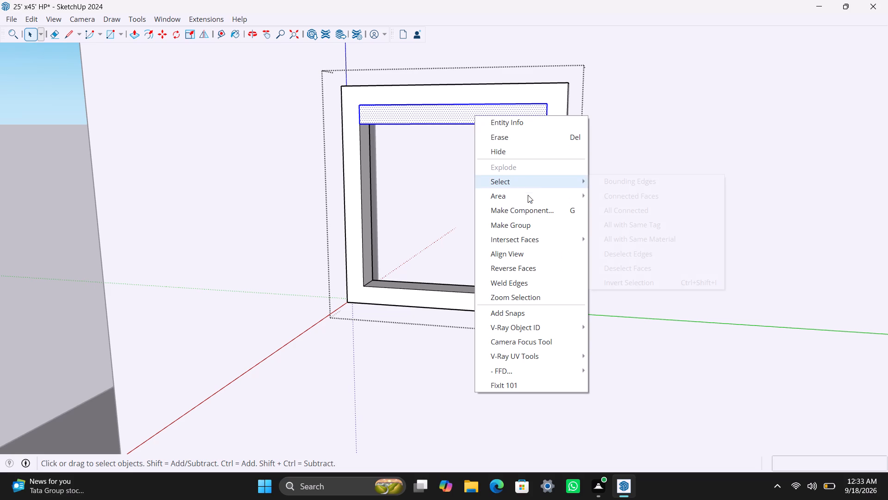
{"action": "left_click", "coordinate": [528, 225]}
Inside the strip's group, extrude its face 8 mm to form a louver slat, and close the slat group.
{"action": "left_click", "coordinate": [480, 108]}
{"action": "triple_click", "coordinate": [483, 112]}
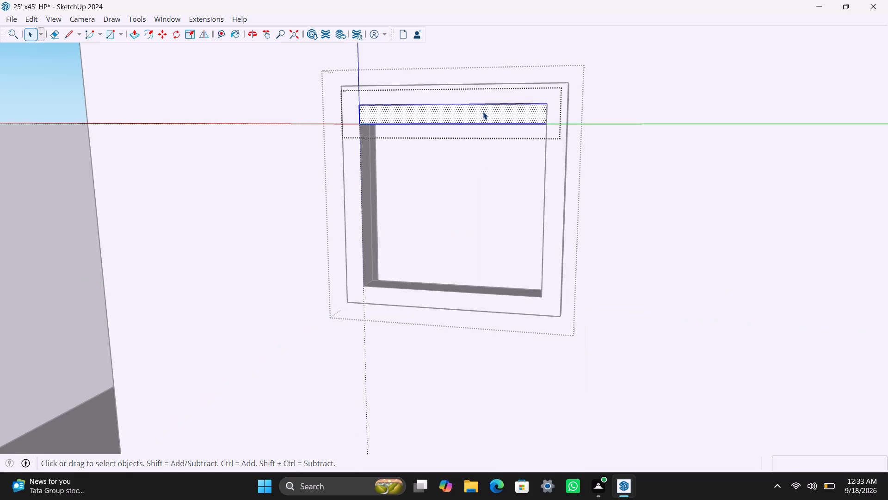
{"action": "key", "text": "p"}
{"action": "left_click", "coordinate": [483, 112]}
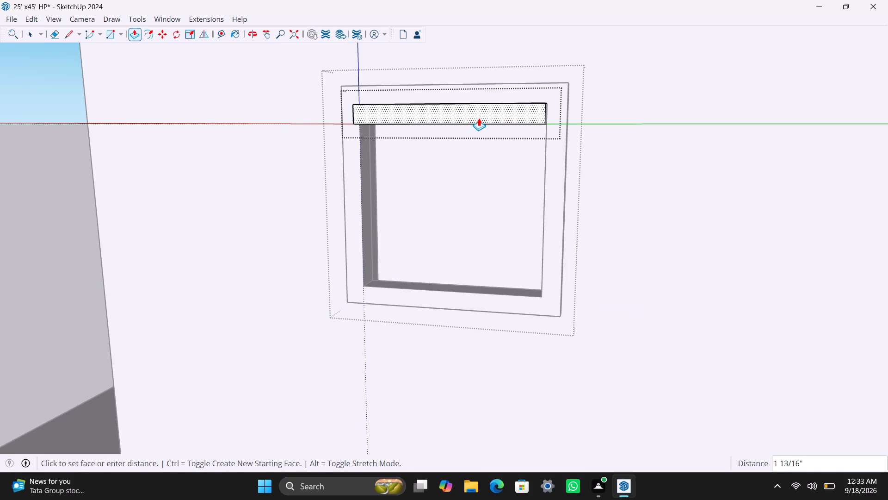
{"action": "type", "text": "8MM"}
{"action": "key", "text": "Return"}
{"action": "key", "text": "space"}
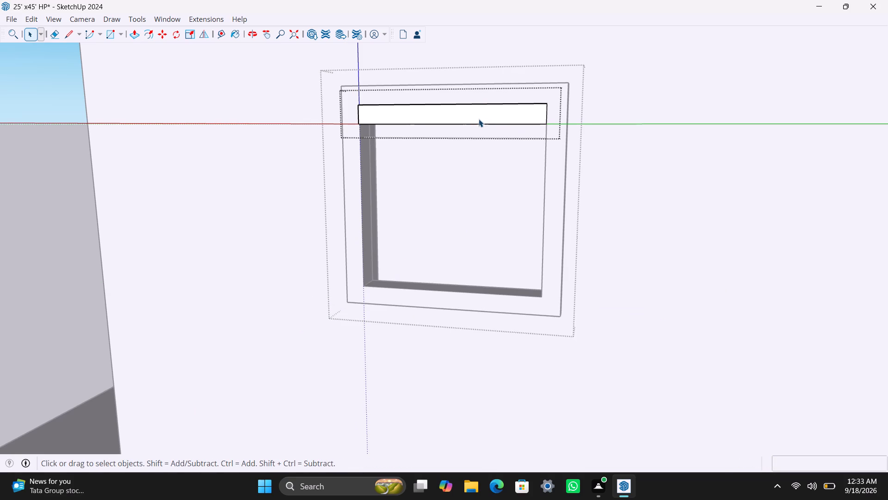
{"action": "left_click", "coordinate": [667, 223]}
Copy the slat 1' 6" down to the frame's bottom, divide the distance into 6 equally spaced copies, and close the window group.
{"action": "left_click", "coordinate": [533, 115]}
{"action": "key", "text": "m"}
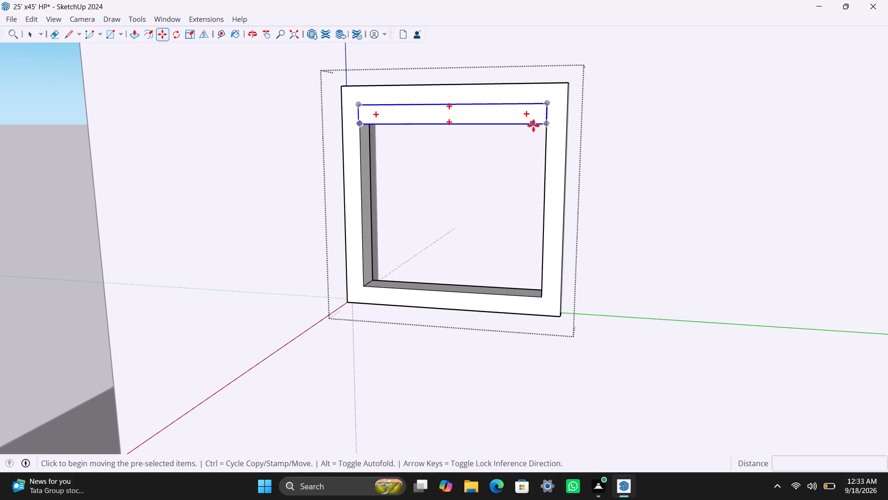
{"action": "left_click_drag", "start_coordinate": [549, 125], "coordinate": [550, 143]}
{"action": "left_click", "coordinate": [538, 293]}
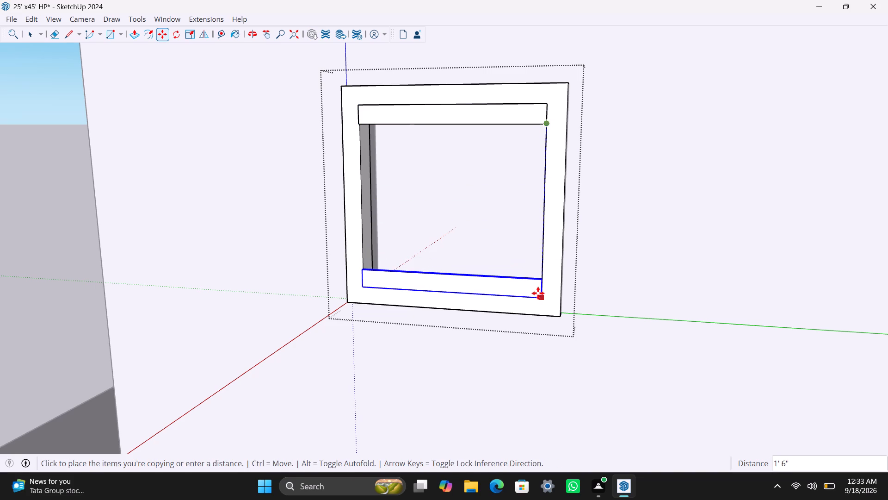
{"action": "type", "text": "/6"}
{"action": "key", "text": "Return"}
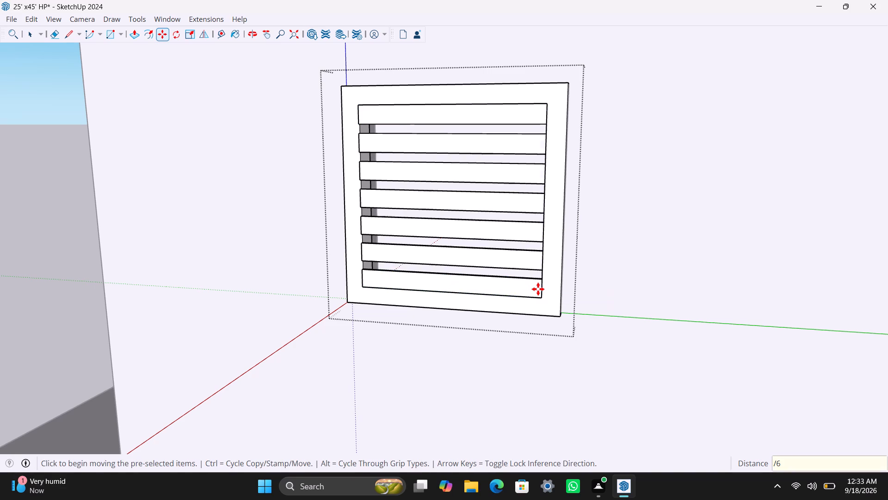
{"action": "key", "text": "space"}
{"action": "scroll", "coordinate": [534, 289], "scroll_direction": "down", "scroll_amount": 9}
{"action": "left_click", "coordinate": [146, 242]}
{"action": "scroll", "coordinate": [412, 290], "scroll_direction": "down", "scroll_amount": 3}
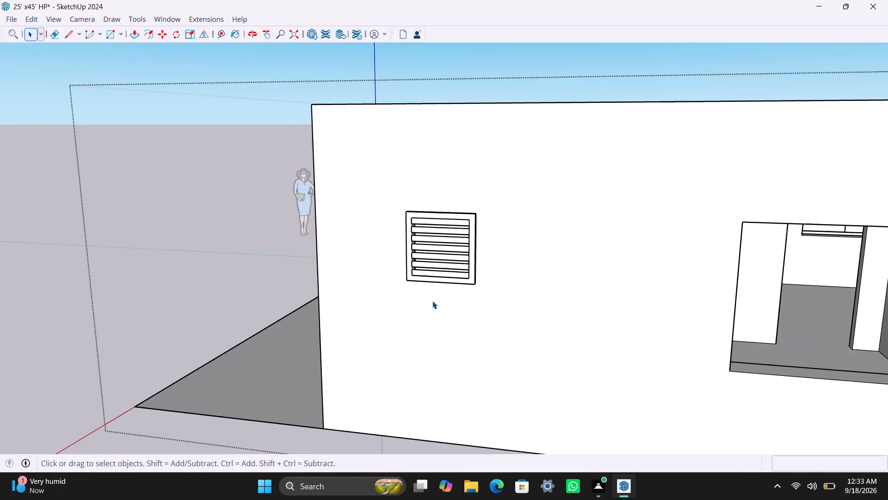
Draw a rectangle about 5' by 4' over the wide window opening beside the louvered ventilator, and group it.
{"action": "middle_click_drag", "start_coordinate": [478, 294], "coordinate": [142, 282], "text": "shift"}
{"action": "middle_click_drag", "start_coordinate": [367, 325], "coordinate": [383, 327]}
{"action": "key", "text": "r"}
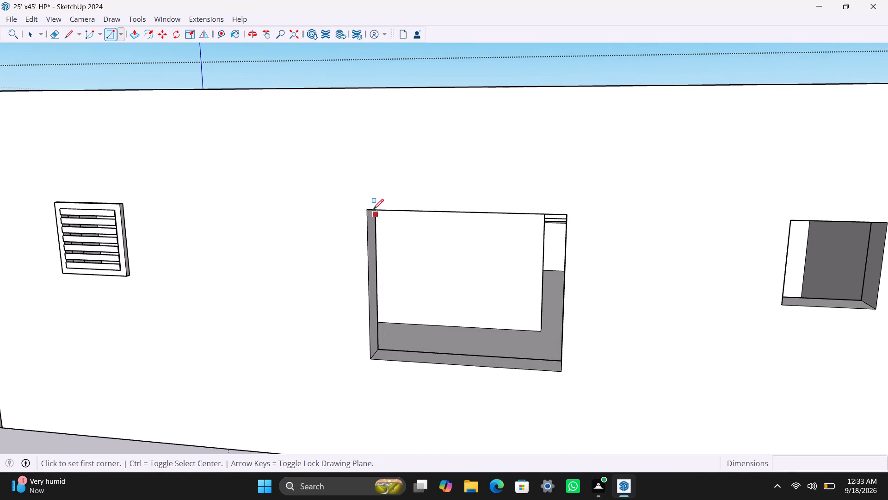
{"action": "left_click_drag", "start_coordinate": [366, 209], "coordinate": [367, 213]}
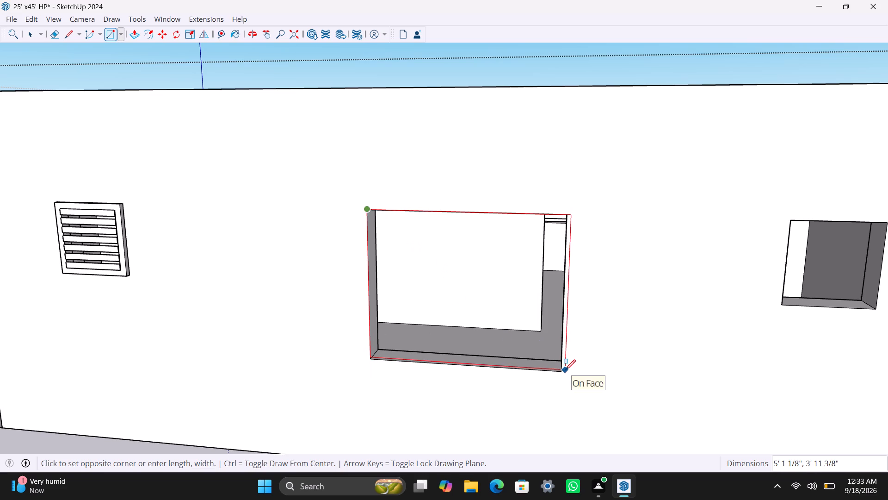
{"action": "left_click", "coordinate": [562, 372]}
{"action": "key", "text": "space"}
{"action": "double_click", "coordinate": [519, 320]}
{"action": "right_click", "coordinate": [520, 320]}
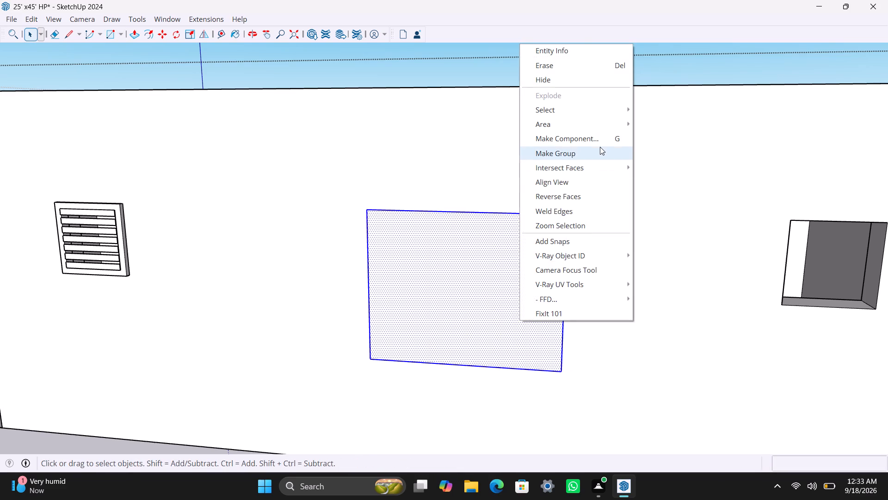
{"action": "left_click", "coordinate": [600, 147]}
Inside the new group, offset the face's edges 2" inward and delete the inner face to leave a window frame.
{"action": "triple_click", "coordinate": [442, 273]}
{"action": "key", "text": "f"}
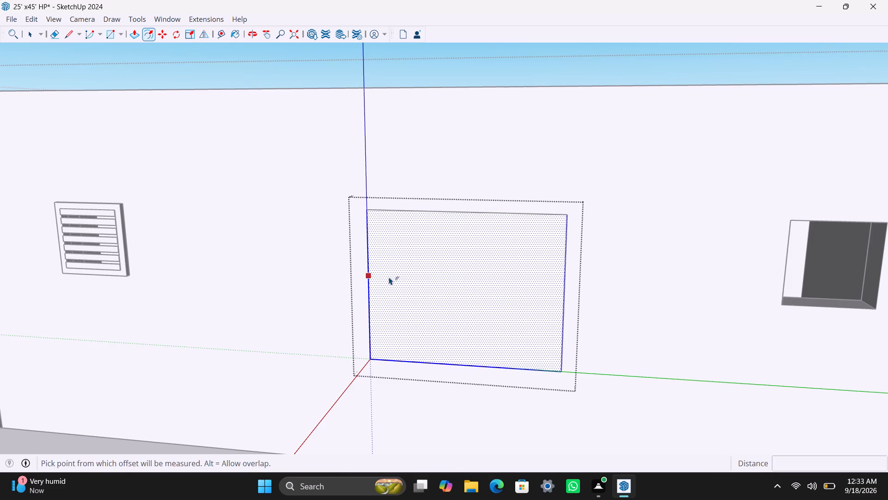
{"action": "left_click", "coordinate": [389, 277]}
{"action": "type", "text": "2\""}
{"action": "key", "text": "Return"}
{"action": "key", "text": "space"}
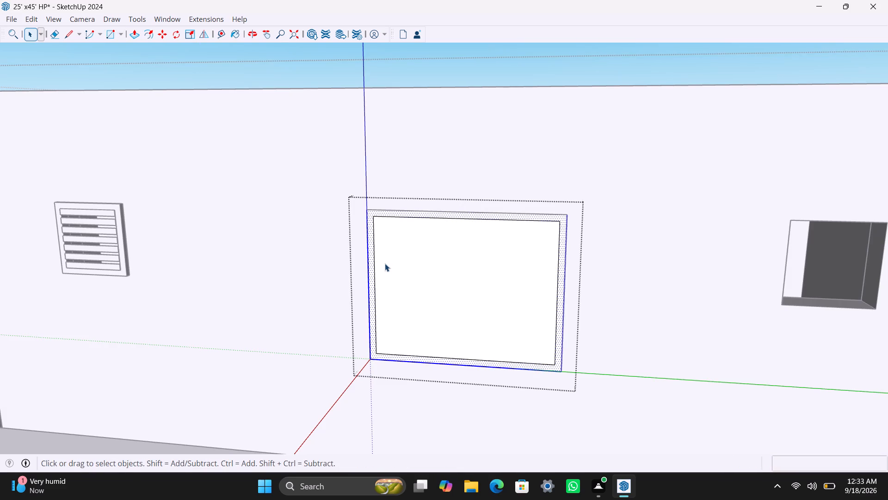
{"action": "left_click", "coordinate": [485, 259]}
{"action": "key", "text": "Delete"}
Extrude the wide window's frame face 1.5", and pull its outer face out another 1.5".
{"action": "scroll", "coordinate": [375, 360], "scroll_direction": "up", "scroll_amount": 3}
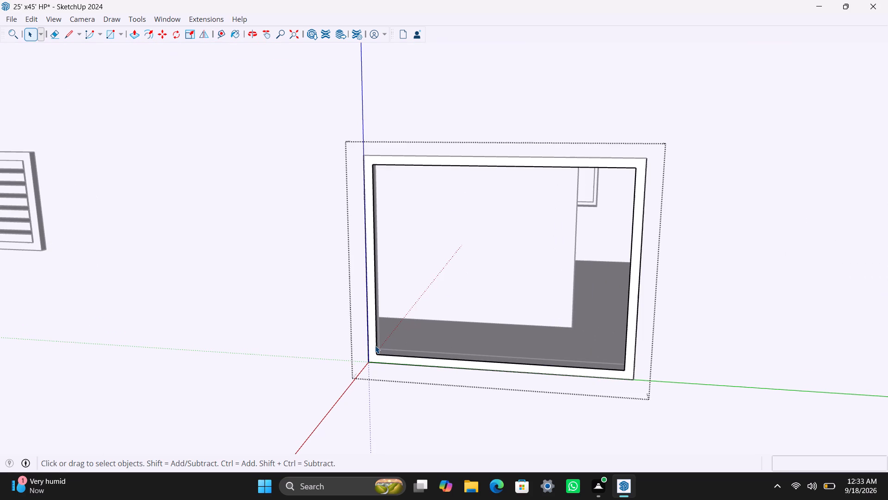
{"action": "left_click", "coordinate": [371, 317]}
{"action": "key", "text": "p"}
{"action": "left_click", "coordinate": [372, 316]}
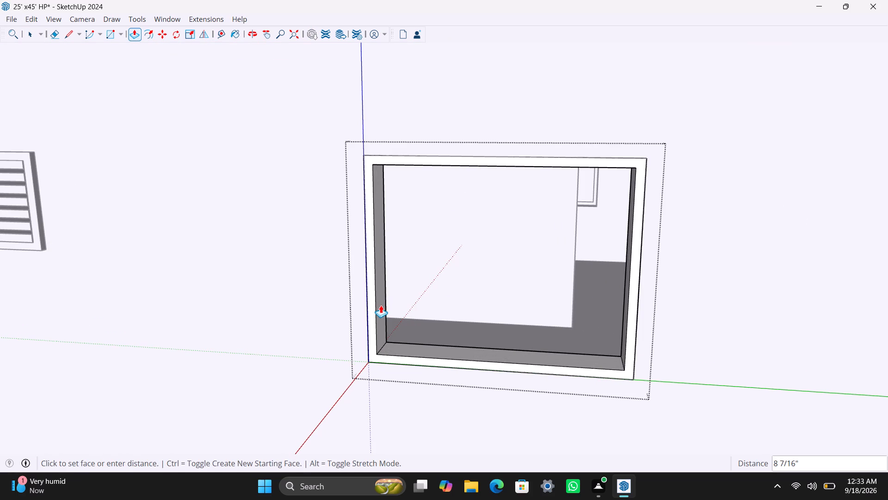
{"action": "type", "text": "1."}
{"action": "type", "text": "5\""}
{"action": "key", "text": "Return"}
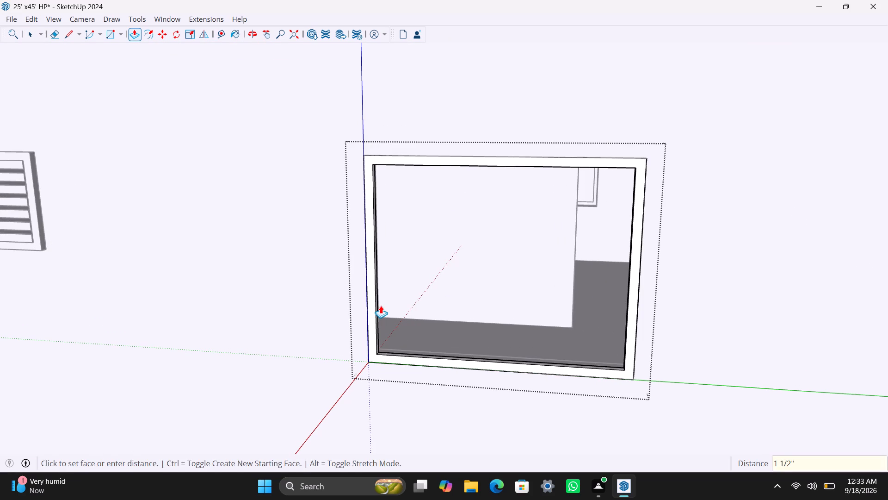
{"action": "left_click", "coordinate": [373, 316]}
{"action": "type", "text": "1.5\""}
{"action": "key", "text": "Return"}
{"action": "key", "text": "space"}
Draw a 2' 4" by 3' 8" pane over half of the frame's opening, delete the face in the other half, and group the pane.
{"action": "key", "text": "r"}
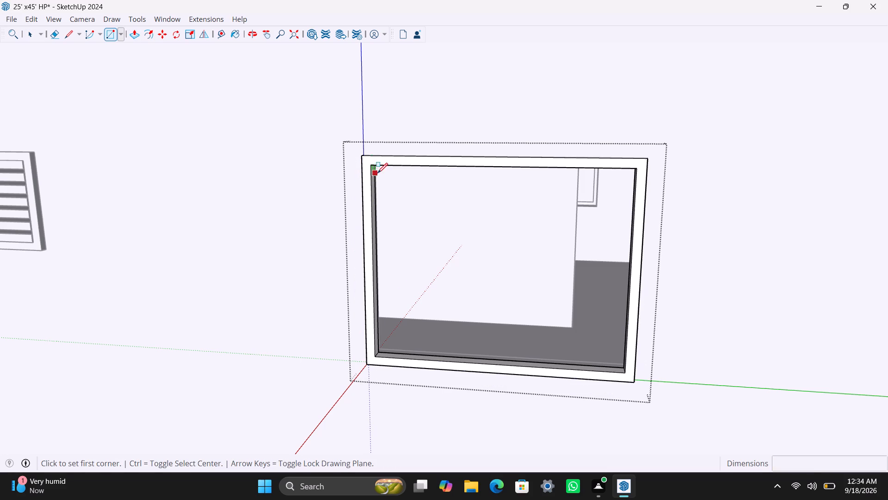
{"action": "left_click_drag", "start_coordinate": [373, 163], "coordinate": [375, 174]}
{"action": "left_click", "coordinate": [496, 363]}
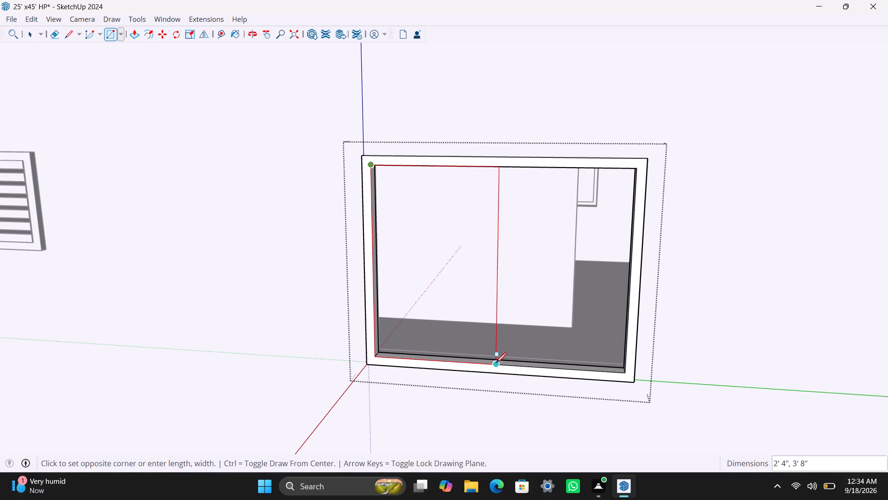
{"action": "key", "text": "space"}
{"action": "left_click", "coordinate": [545, 336]}
{"action": "key", "text": "Delete"}
{"action": "double_click", "coordinate": [458, 315]}
{"action": "right_click", "coordinate": [457, 314]}
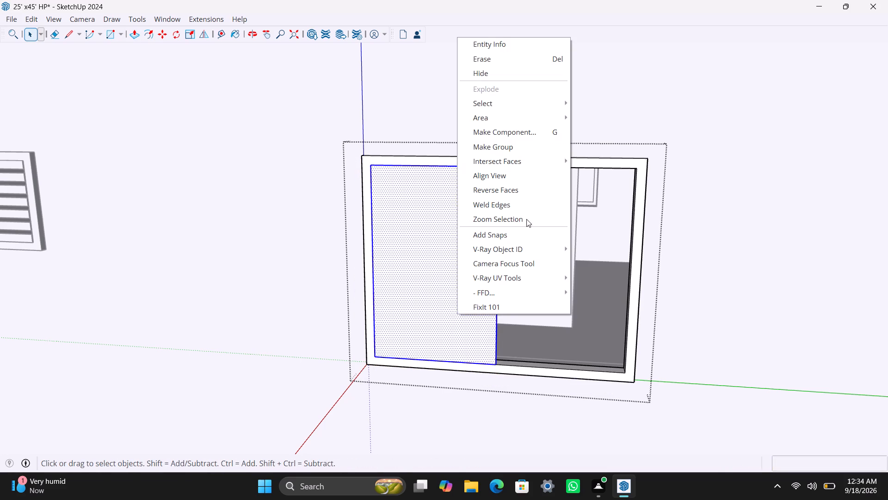
{"action": "left_click", "coordinate": [516, 153]}
Inside the pane's group, extrude its face 8 mm, and close the pane group.
{"action": "triple_click", "coordinate": [470, 281]}
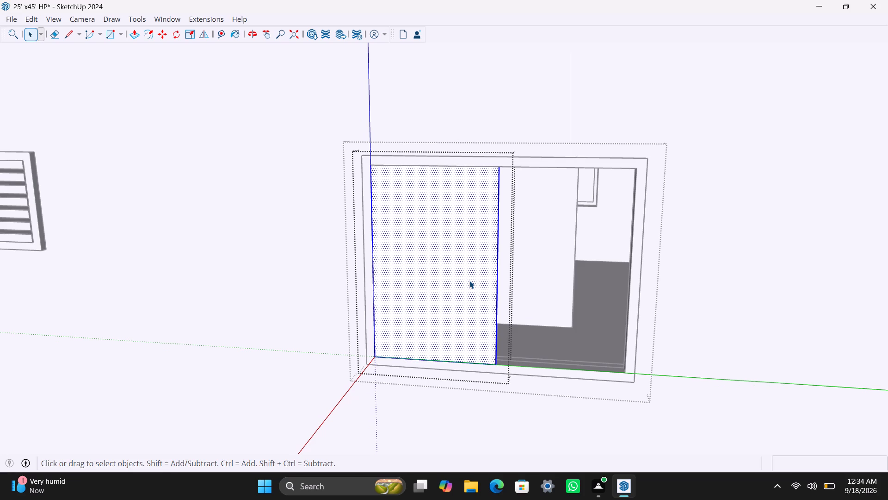
{"action": "key", "text": "p"}
{"action": "left_click", "coordinate": [469, 281]}
{"action": "type", "text": "8MM"}
{"action": "key", "text": "Return"}
{"action": "key", "text": "space"}
{"action": "left_click", "coordinate": [521, 446]}
Move the pane 2" back into the depth of the window frame.
{"action": "scroll", "coordinate": [469, 372], "scroll_direction": "up", "scroll_amount": 4}
{"action": "middle_click_drag", "start_coordinate": [506, 355], "coordinate": [454, 354]}
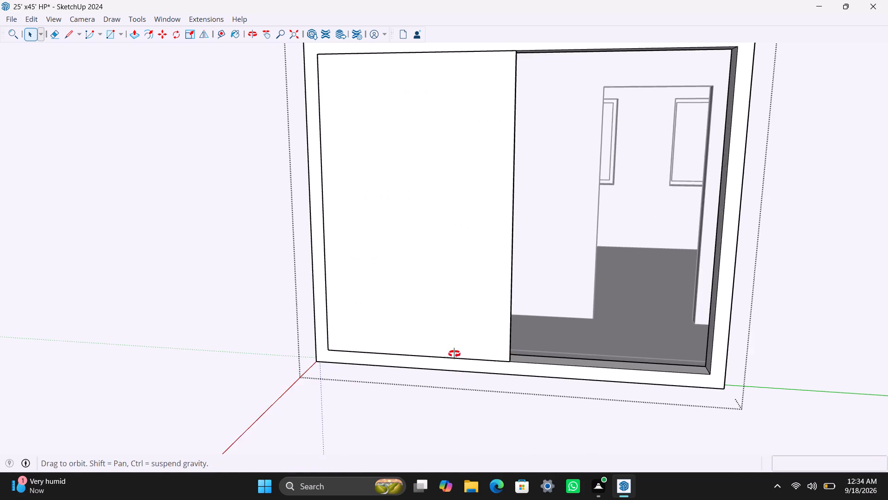
{"action": "middle_click_drag", "start_coordinate": [454, 354], "coordinate": [430, 354]}
{"action": "scroll", "coordinate": [490, 357], "scroll_direction": "up", "scroll_amount": 6}
{"action": "left_click", "coordinate": [494, 355]}
{"action": "scroll", "coordinate": [497, 355], "scroll_direction": "up", "scroll_amount": 2}
{"action": "key", "text": "m"}
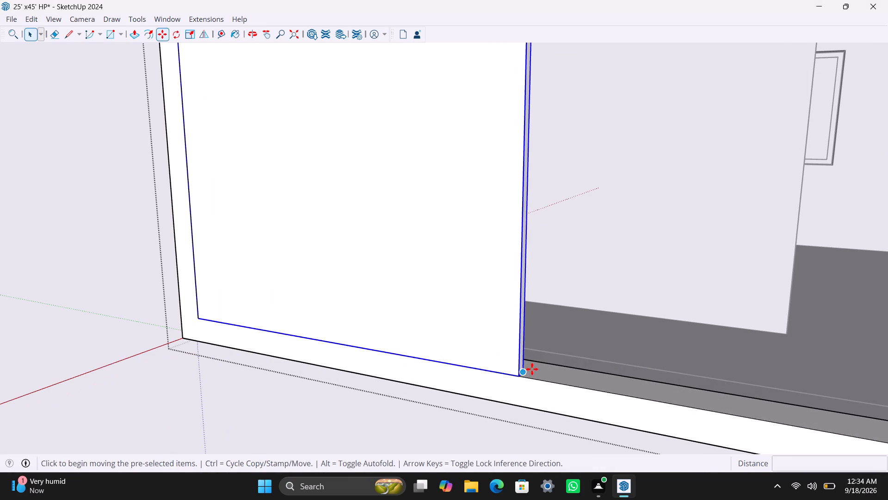
{"action": "left_click", "coordinate": [520, 371]}
{"action": "left_click", "coordinate": [531, 368]}
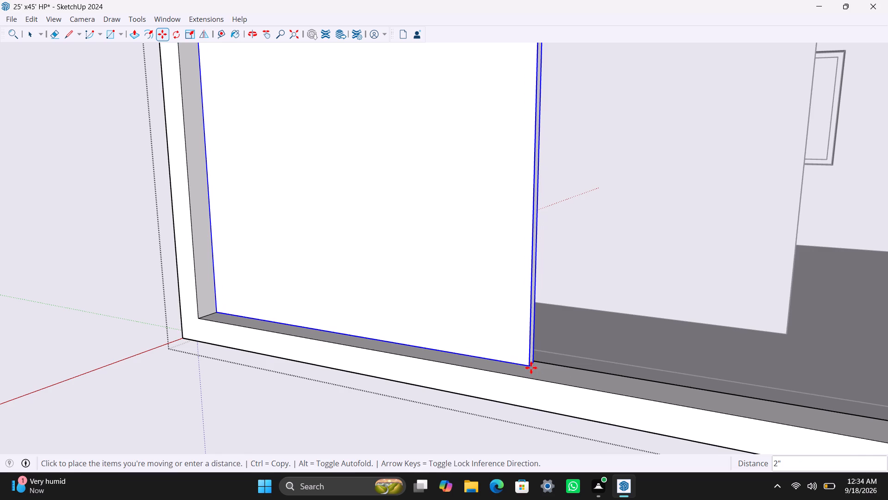
Copy the pane sideways along the frame's bottom to fill the other half of the opening.
{"action": "scroll", "coordinate": [487, 302], "scroll_direction": "down", "scroll_amount": 9}
{"action": "scroll", "coordinate": [499, 361], "scroll_direction": "up", "scroll_amount": 2}
{"action": "middle_click_drag", "start_coordinate": [496, 380], "coordinate": [621, 383]}
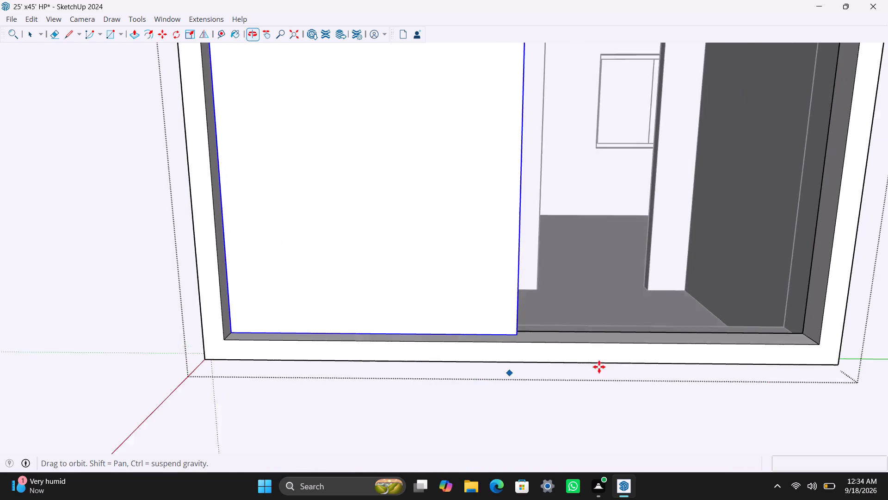
{"action": "scroll", "coordinate": [527, 327], "scroll_direction": "up", "scroll_amount": 2}
{"action": "scroll", "coordinate": [517, 335], "scroll_direction": "down", "scroll_amount": 4}
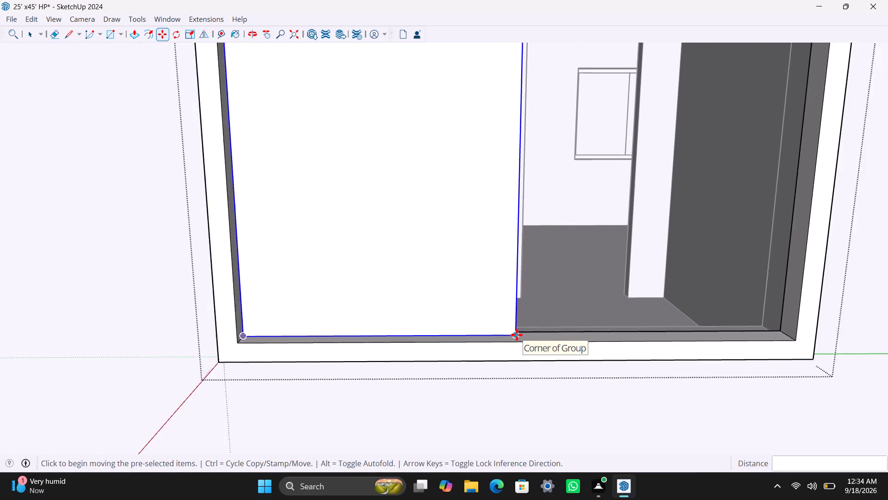
{"action": "scroll", "coordinate": [517, 335], "scroll_direction": "down", "scroll_amount": 1}
{"action": "left_click", "coordinate": [517, 335]}
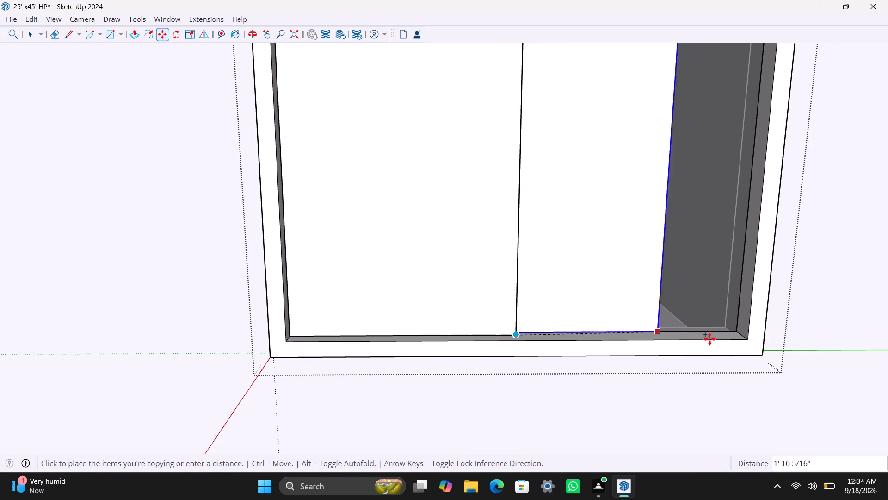
{"action": "left_click", "coordinate": [750, 337]}
Move the copied pane about 1 9/16" back so it sits just in front of the first pane, and close the window group.
{"action": "scroll", "coordinate": [642, 328], "scroll_direction": "up", "scroll_amount": 7}
{"action": "middle_click_drag", "start_coordinate": [489, 331], "coordinate": [694, 356]}
{"action": "scroll", "coordinate": [537, 331], "scroll_direction": "up", "scroll_amount": 8}
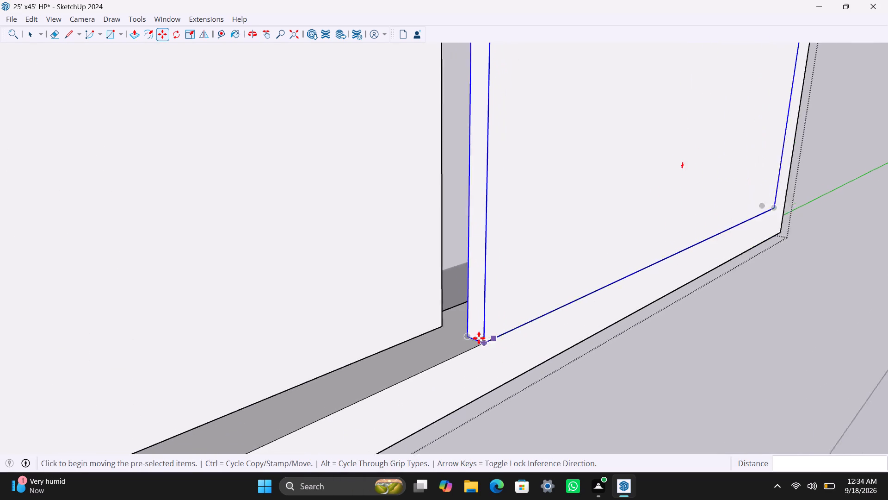
{"action": "scroll", "coordinate": [479, 338], "scroll_direction": "up", "scroll_amount": 3}
{"action": "left_click", "coordinate": [464, 334]}
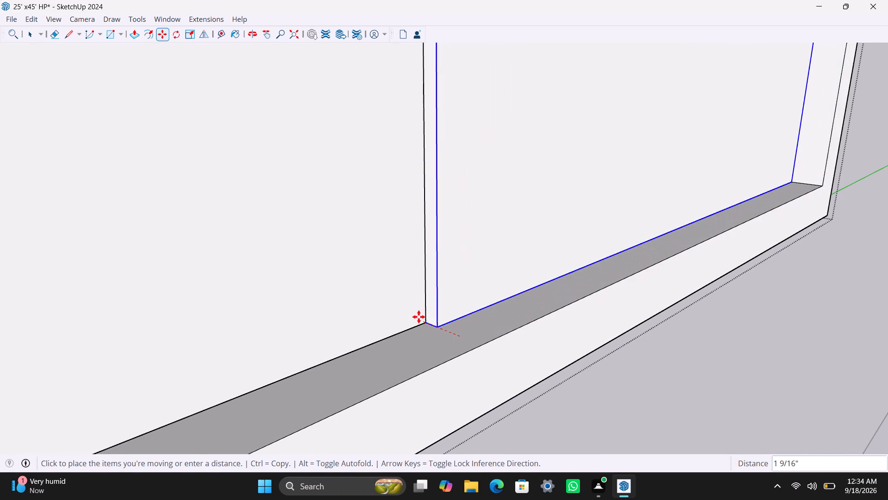
{"action": "left_click", "coordinate": [428, 323]}
{"action": "scroll", "coordinate": [440, 263], "scroll_direction": "down", "scroll_amount": 19}
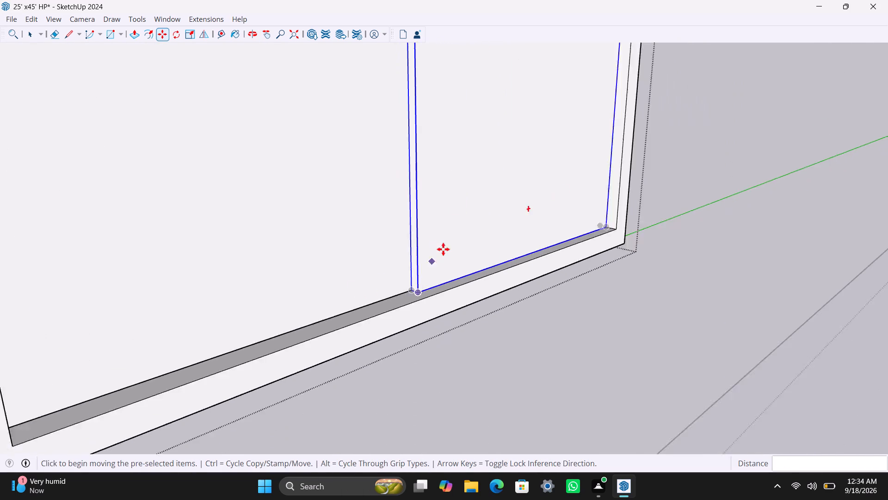
{"action": "scroll", "coordinate": [443, 249], "scroll_direction": "down", "scroll_amount": 18}
{"action": "key", "text": "space"}
{"action": "left_click", "coordinate": [661, 286]}
Draw a rectangle about 2' by 2' over the remaining small opening in the same wall, and group it.
{"action": "scroll", "coordinate": [659, 260], "scroll_direction": "down", "scroll_amount": 4}
{"action": "middle_click_drag", "start_coordinate": [646, 262], "coordinate": [452, 245]}
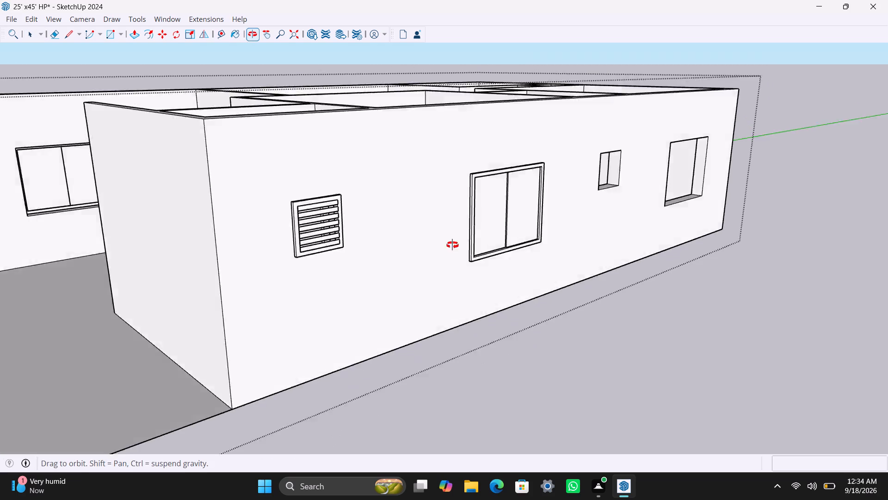
{"action": "middle_click_drag", "start_coordinate": [452, 245], "coordinate": [442, 246]}
{"action": "scroll", "coordinate": [343, 156], "scroll_direction": "up", "scroll_amount": 2}
{"action": "middle_click_drag", "start_coordinate": [353, 204], "coordinate": [382, 218]}
{"action": "scroll", "coordinate": [379, 153], "scroll_direction": "up", "scroll_amount": 6}
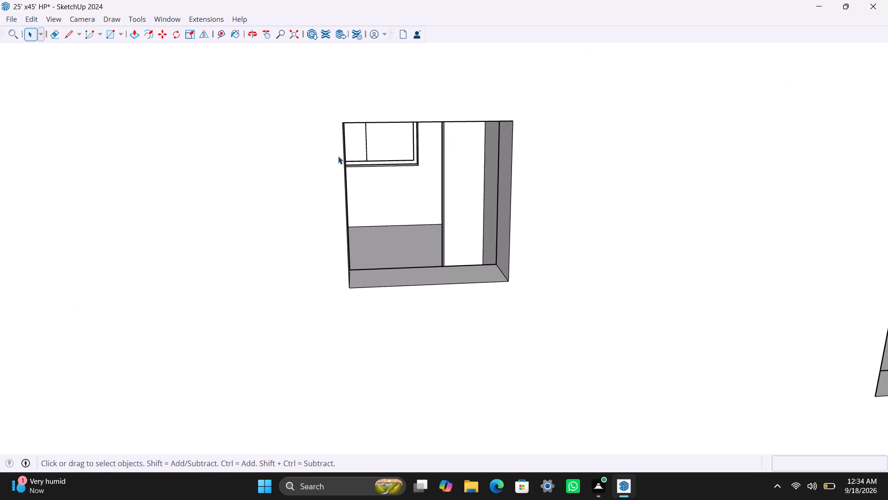
{"action": "scroll", "coordinate": [339, 167], "scroll_direction": "down", "scroll_amount": 1}
{"action": "key", "text": "r"}
{"action": "left_click_drag", "start_coordinate": [342, 126], "coordinate": [341, 128]}
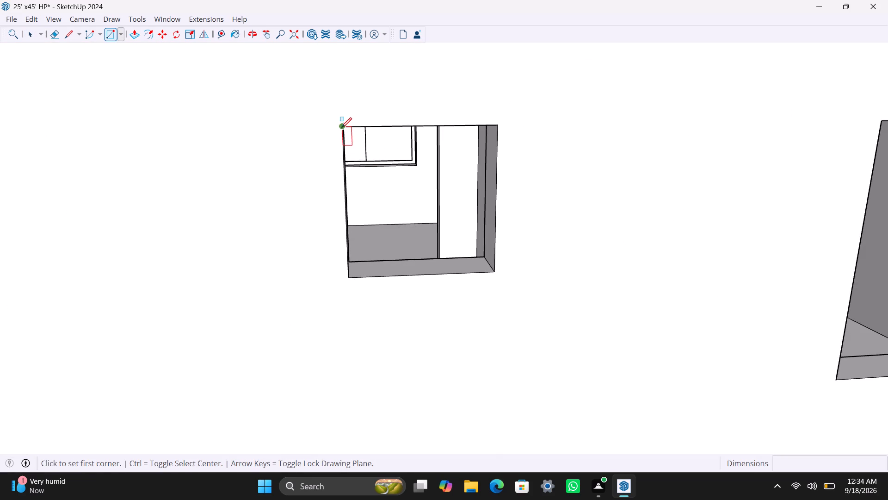
{"action": "left_click_drag", "start_coordinate": [341, 128], "coordinate": [354, 158]}
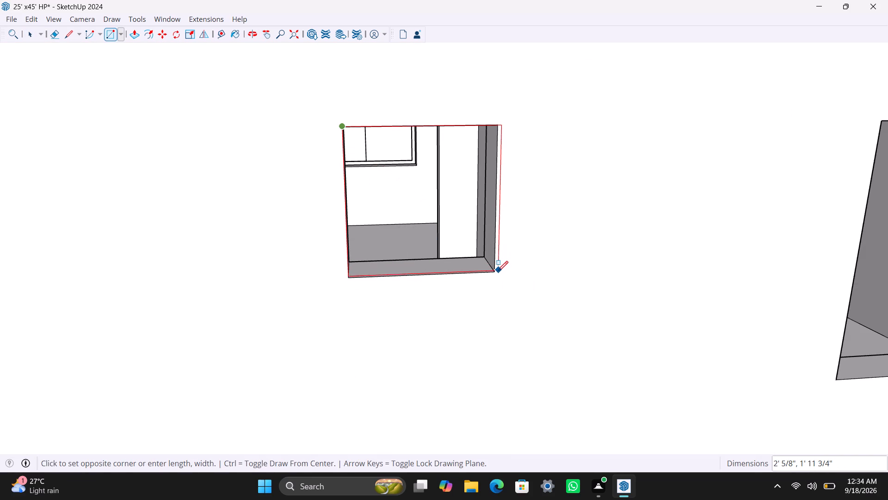
{"action": "left_click", "coordinate": [497, 271]}
{"action": "key", "text": "space"}
{"action": "double_click", "coordinate": [441, 230]}
{"action": "right_click", "coordinate": [436, 225]}
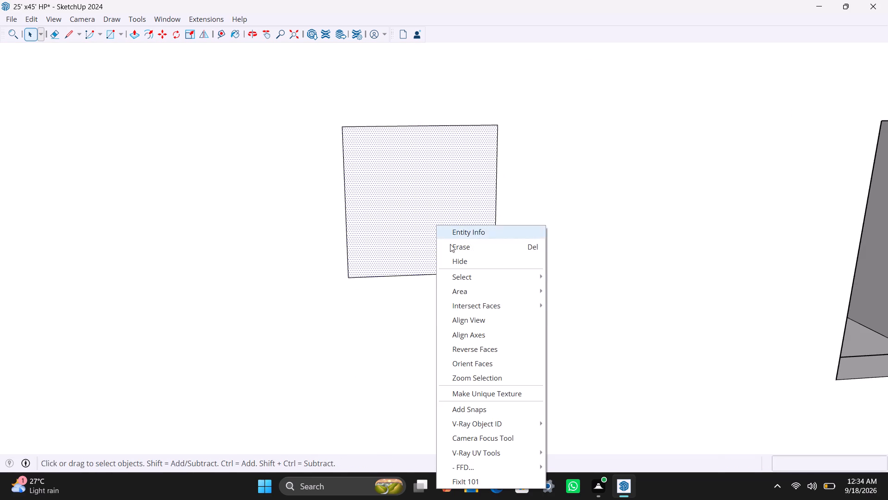
{"action": "triple_click", "coordinate": [387, 168]}
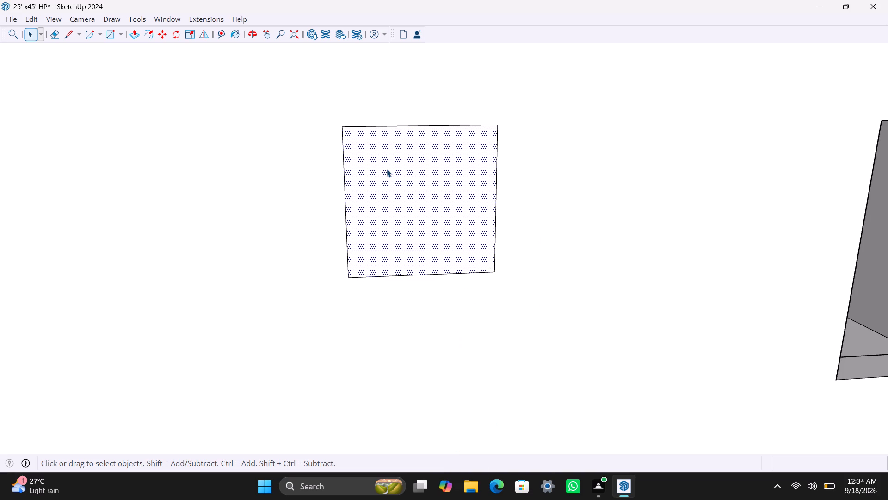
{"action": "left_click", "coordinate": [387, 169]}
{"action": "right_click", "coordinate": [385, 171]}
{"action": "left_click", "coordinate": [430, 279]}
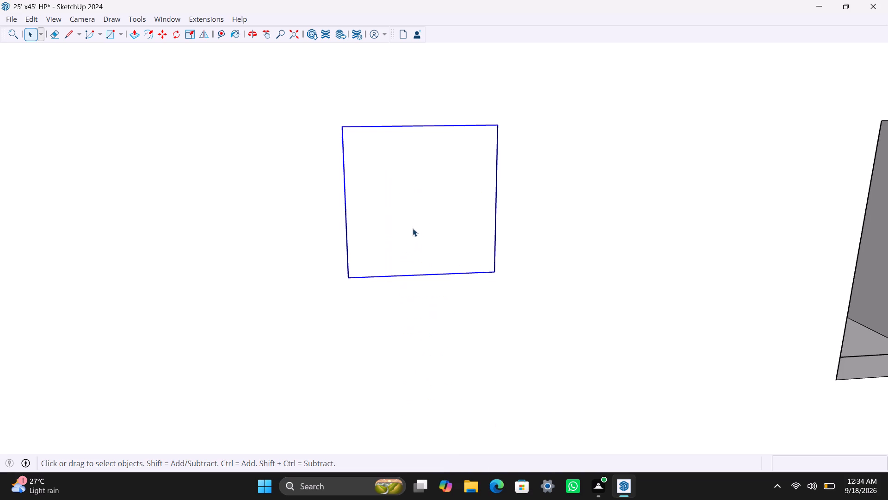
Inside the small opening's group, offset the face's edges 2" inward and delete the inner face to leave a frame.
{"action": "double_click", "coordinate": [402, 212]}
{"action": "left_click", "coordinate": [393, 207]}
{"action": "key", "text": "f"}
{"action": "left_click_drag", "start_coordinate": [389, 200], "coordinate": [384, 193]}
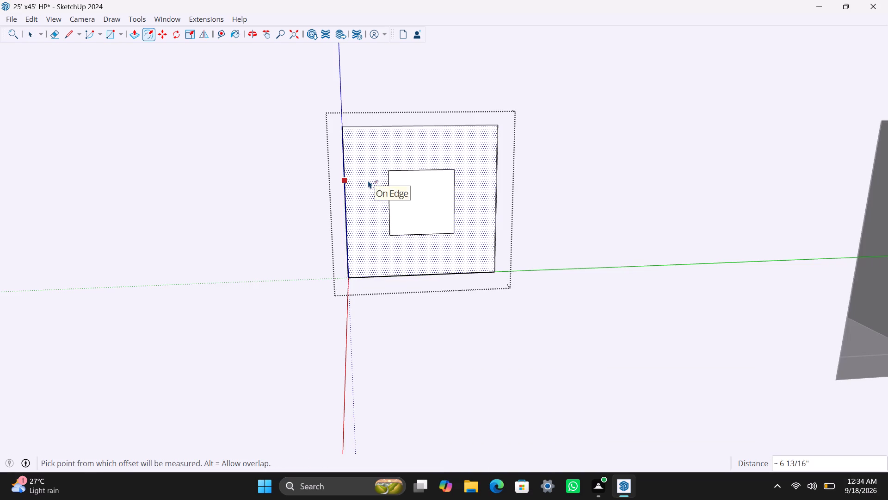
{"action": "type", "text": "2\""}
{"action": "key", "text": "Return"}
{"action": "key", "text": "space"}
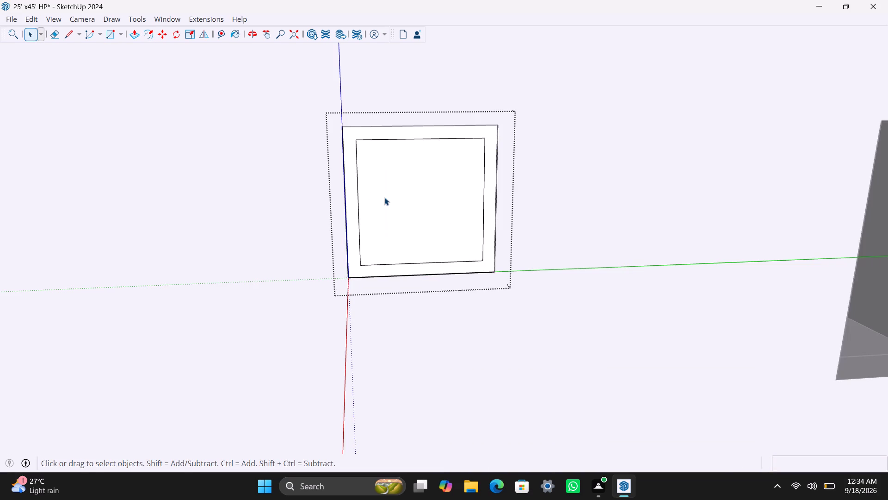
{"action": "left_click", "coordinate": [384, 197]}
{"action": "key", "text": "Delete"}
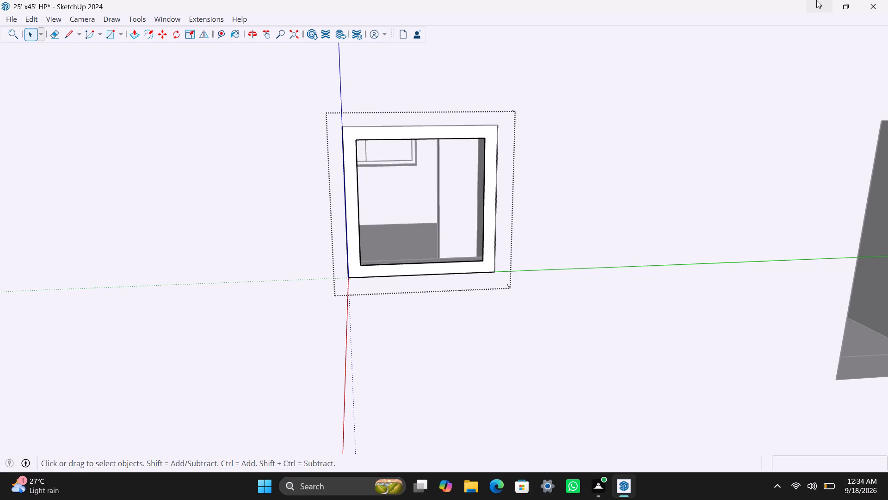
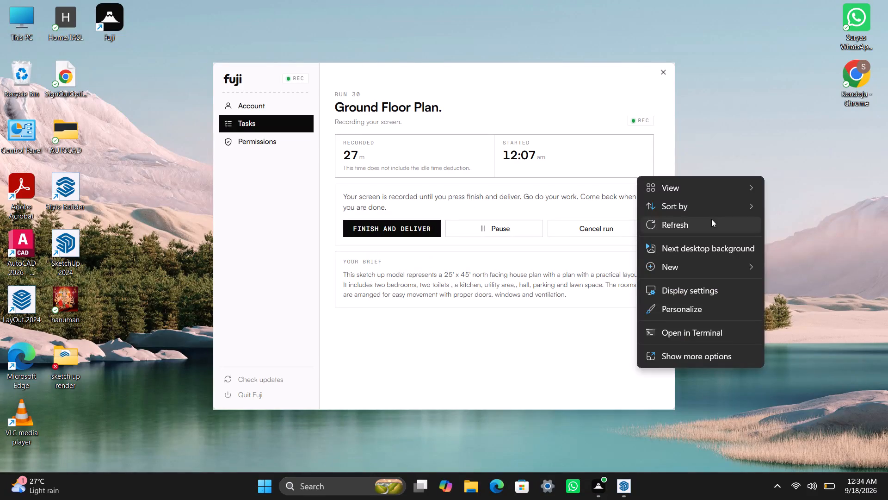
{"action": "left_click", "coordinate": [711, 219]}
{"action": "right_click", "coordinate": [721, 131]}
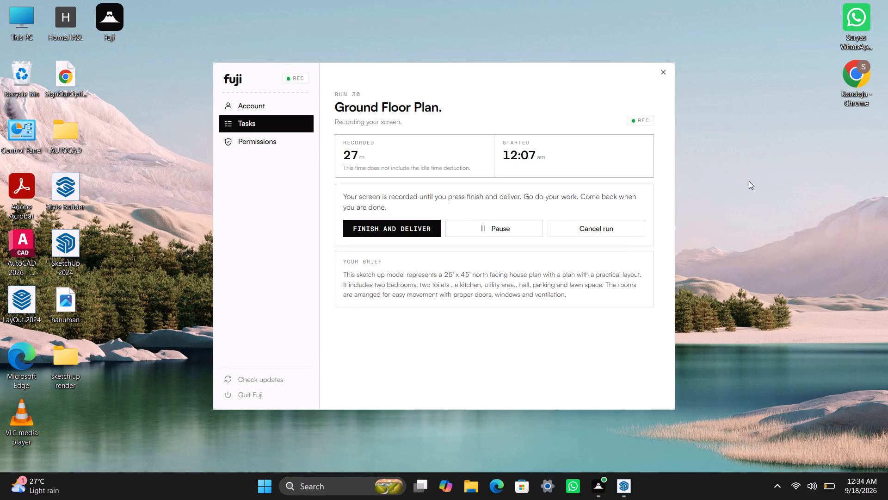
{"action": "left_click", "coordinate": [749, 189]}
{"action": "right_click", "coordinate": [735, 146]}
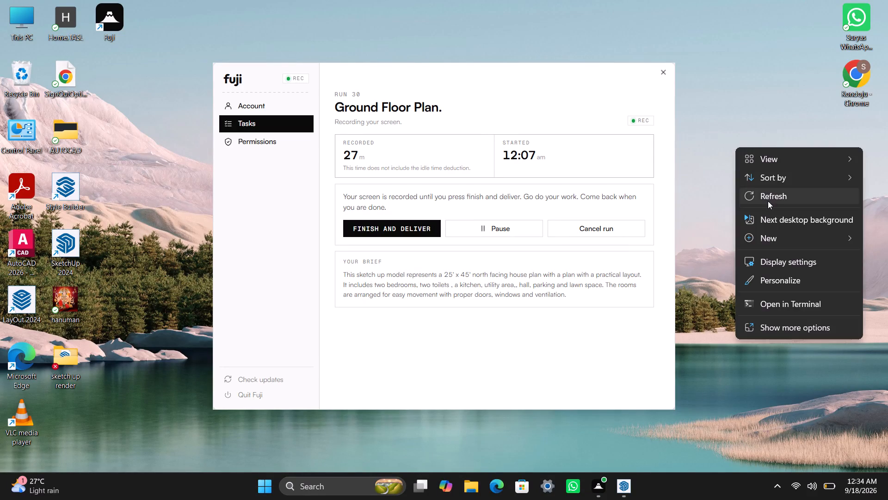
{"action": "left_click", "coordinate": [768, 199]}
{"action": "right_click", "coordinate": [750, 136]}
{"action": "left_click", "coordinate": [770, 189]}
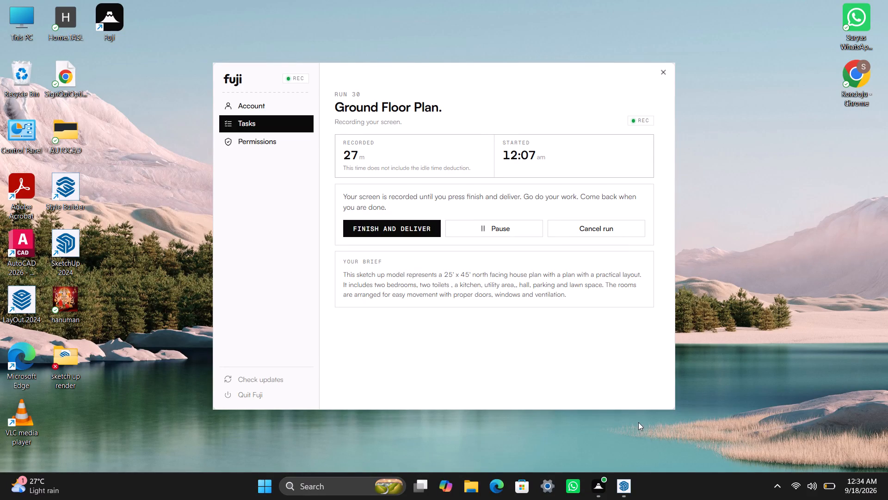
Switch to SketchUp and Push/Pull the ventilator frame's face 1.5" into the opening and another 1.5" outward.
{"action": "left_click", "coordinate": [619, 481]}
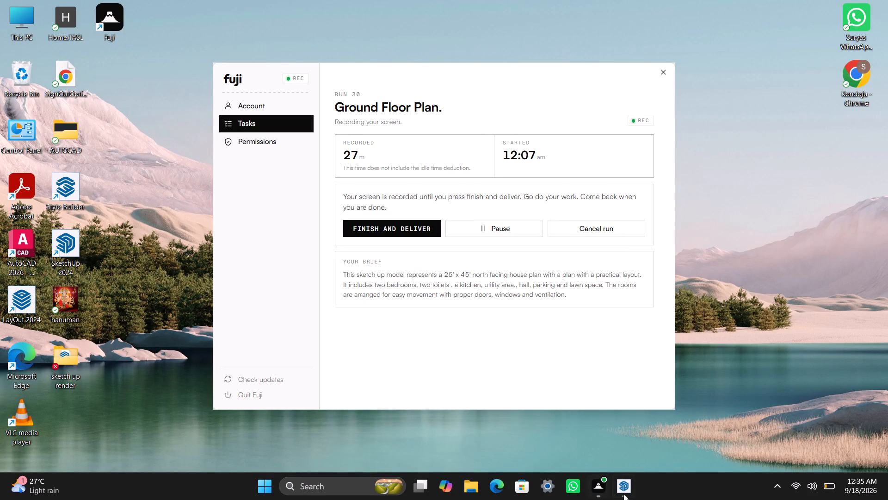
{"action": "left_click", "coordinate": [625, 494]}
{"action": "left_click", "coordinate": [616, 482]}
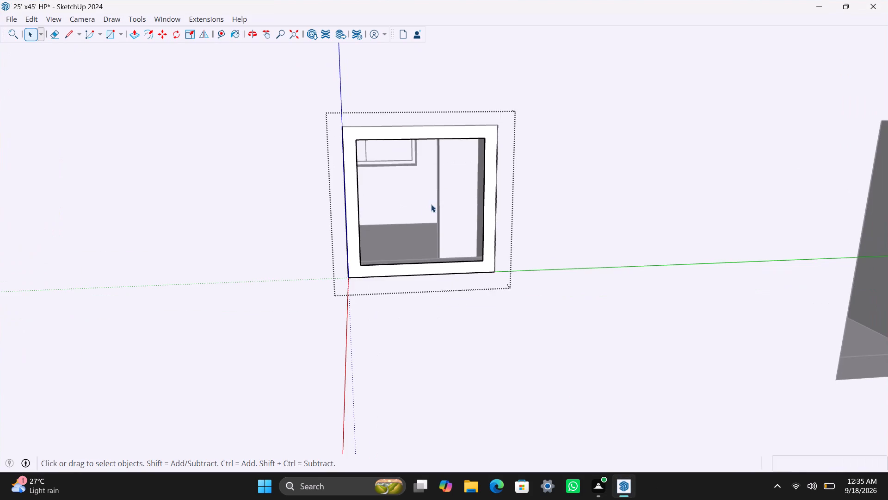
{"action": "scroll", "coordinate": [380, 155], "scroll_direction": "up", "scroll_amount": 1}
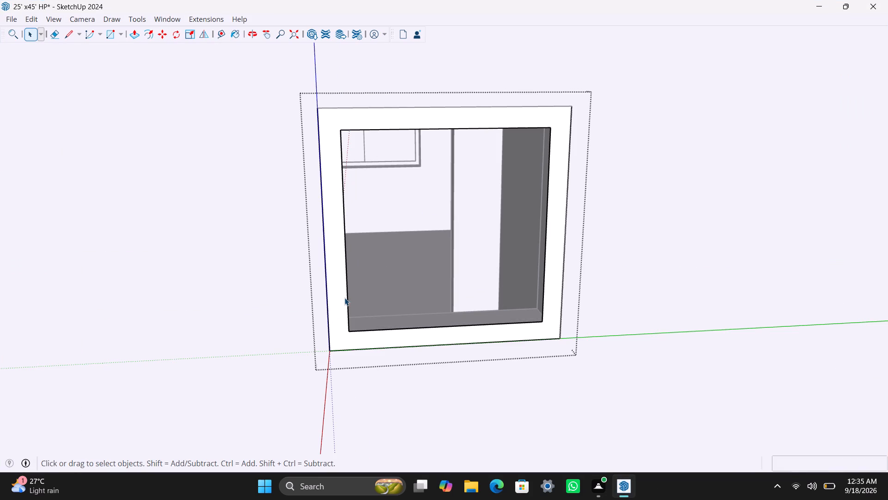
{"action": "left_click", "coordinate": [346, 296]}
{"action": "left_click", "coordinate": [339, 302]}
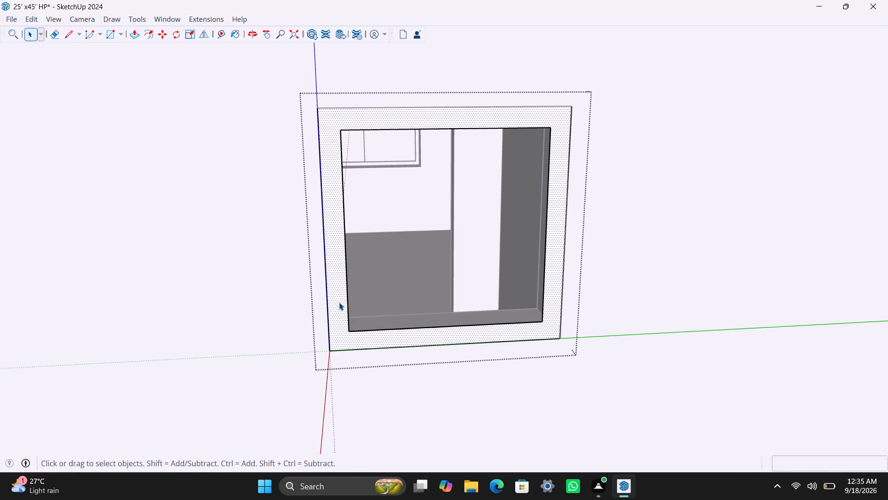
{"action": "key", "text": "p"}
{"action": "left_click_drag", "start_coordinate": [339, 302], "coordinate": [339, 297]}
{"action": "type", "text": "1.5\""}
{"action": "key", "text": "Return"}
{"action": "left_click", "coordinate": [342, 301]}
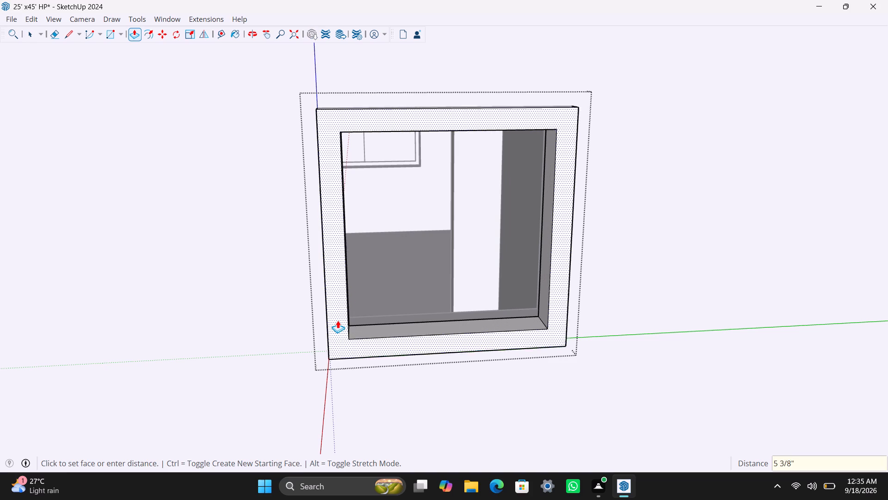
{"action": "type", "text": "1.5\""}
{"action": "key", "text": "Return"}
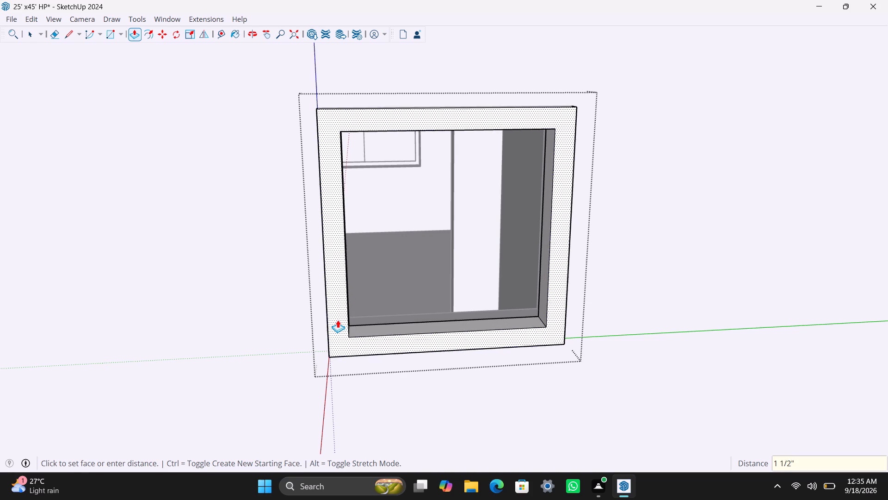
Draw a 2" high strip across the top of the frame's opening, delete the face below it, and group the strip.
{"action": "key", "text": "space"}
{"action": "key", "text": "r"}
{"action": "left_click", "coordinate": [341, 133]}
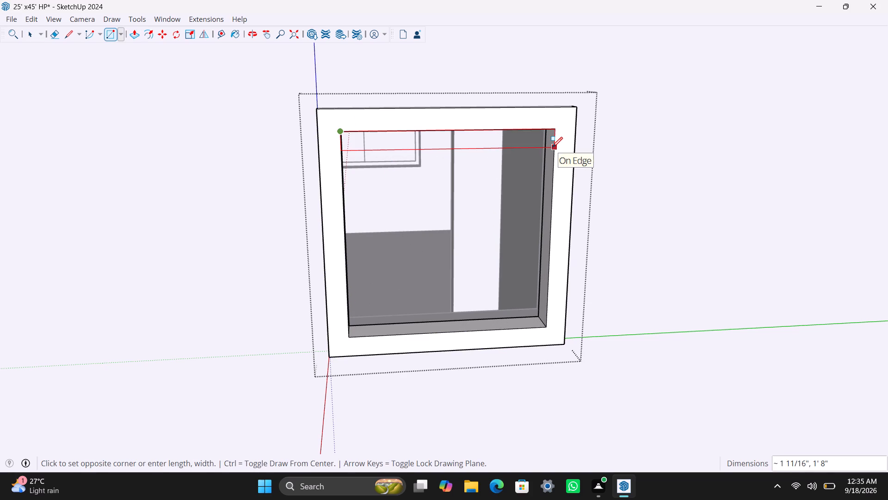
{"action": "key", "text": "2"}
{"action": "key", "text": "shift+quotedbl"}
{"action": "key", "text": "Return"}
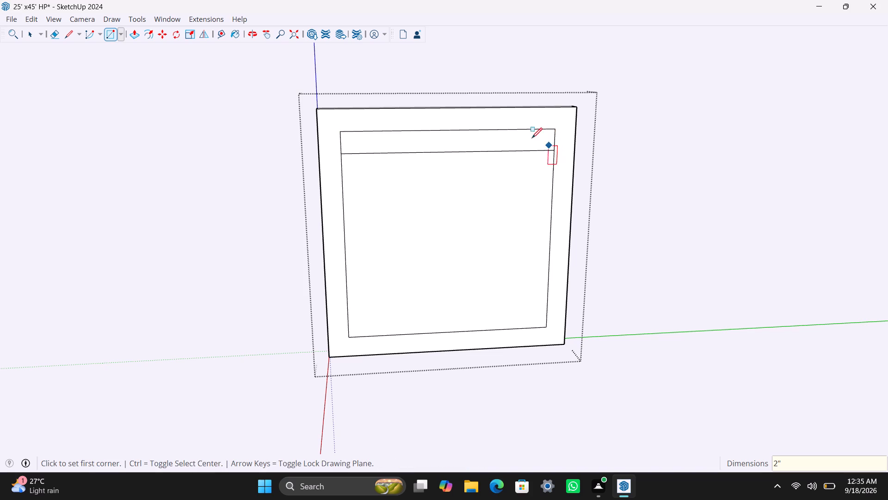
{"action": "key", "text": "space"}
{"action": "left_click", "coordinate": [487, 191]}
{"action": "key", "text": "Delete"}
{"action": "double_click", "coordinate": [451, 145]}
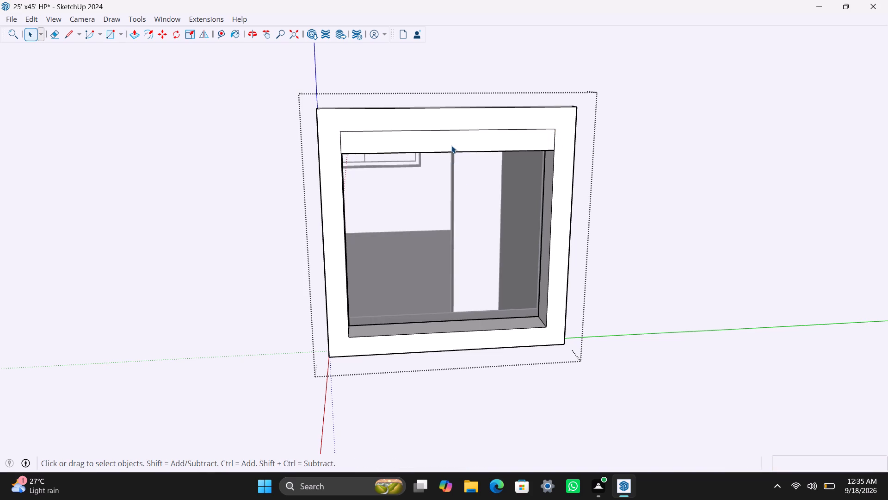
{"action": "right_click", "coordinate": [452, 144]}
{"action": "left_click", "coordinate": [497, 255]}
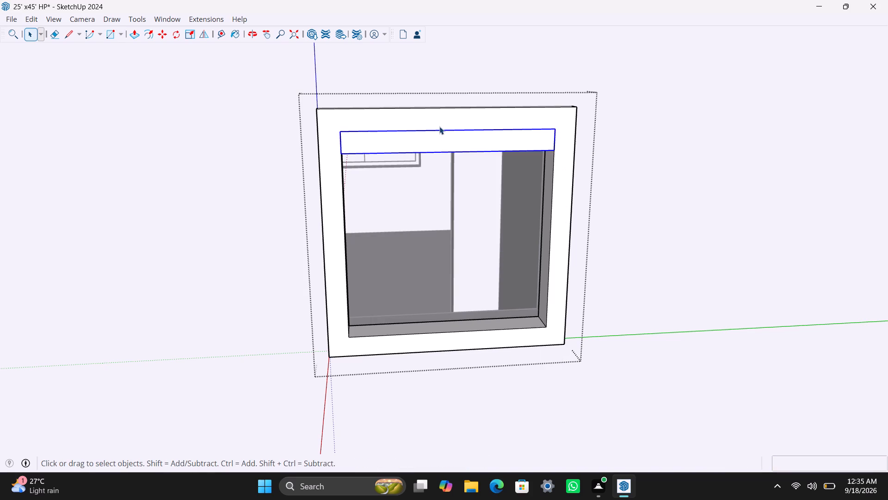
Inside the strip's group, extrude its face 8 mm to form a louver slat, and close that group.
{"action": "scroll", "coordinate": [438, 130], "scroll_direction": "up", "scroll_amount": 1}
{"action": "double_click", "coordinate": [444, 147]}
{"action": "left_click", "coordinate": [444, 148]}
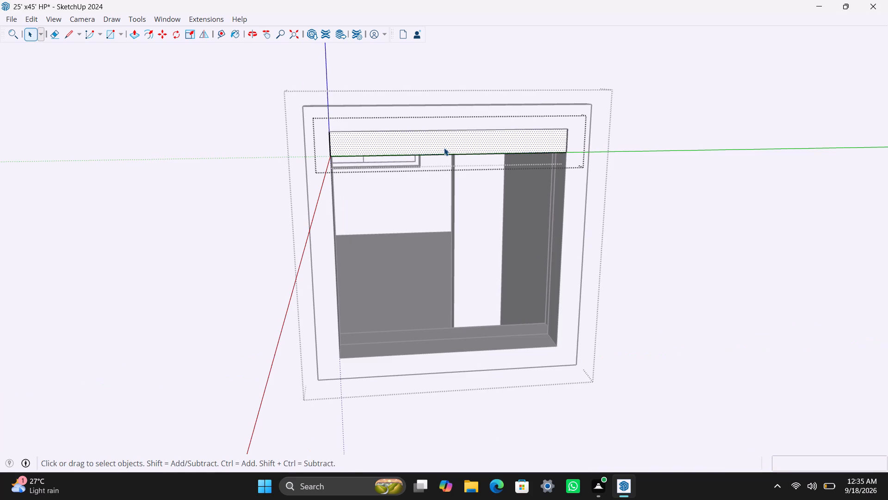
{"action": "key", "text": "p"}
{"action": "left_click", "coordinate": [444, 148]}
{"action": "type", "text": "8MM"}
{"action": "key", "text": "Return"}
{"action": "key", "text": "space"}
{"action": "left_click", "coordinate": [723, 194]}
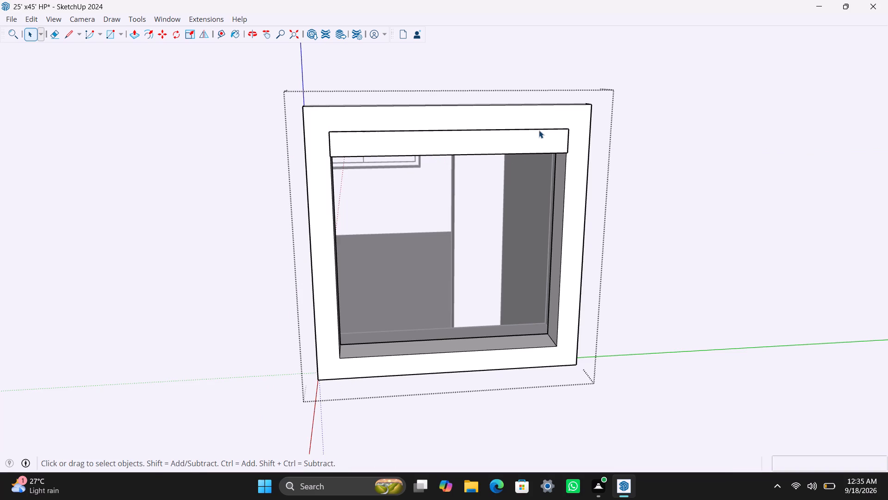
Copy the slat down to the frame's bottom, divide the distance into 6 equally spaced copies, and close the ventilator group.
{"action": "left_click", "coordinate": [539, 130]}
{"action": "key", "text": "m"}
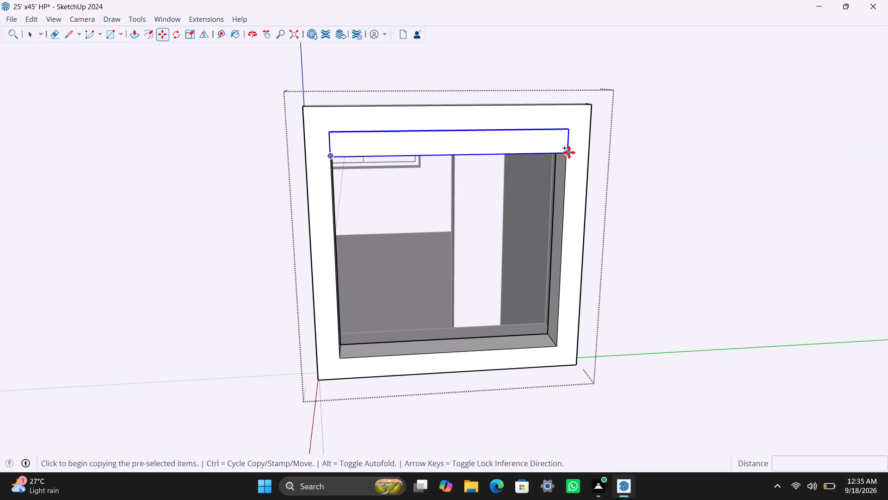
{"action": "left_click_drag", "start_coordinate": [569, 152], "coordinate": [567, 159]}
{"action": "left_click", "coordinate": [561, 348]}
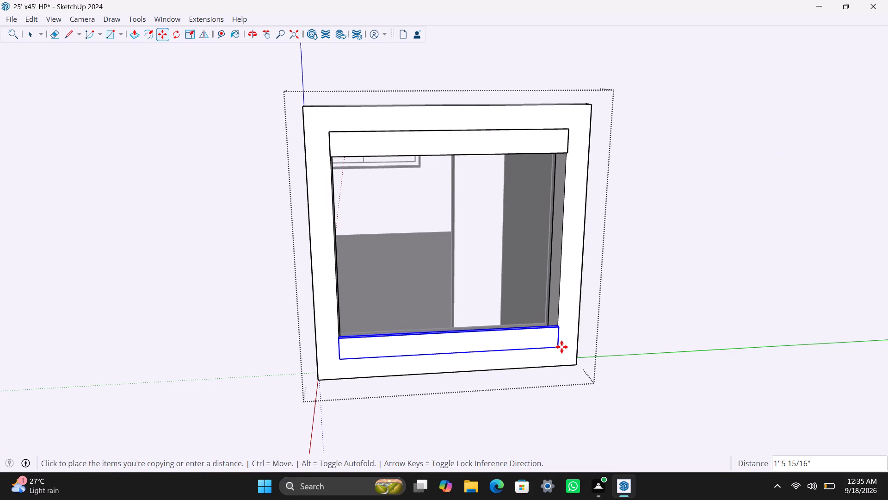
{"action": "type", "text": "/6"}
{"action": "key", "text": "Return"}
{"action": "key", "text": "space"}
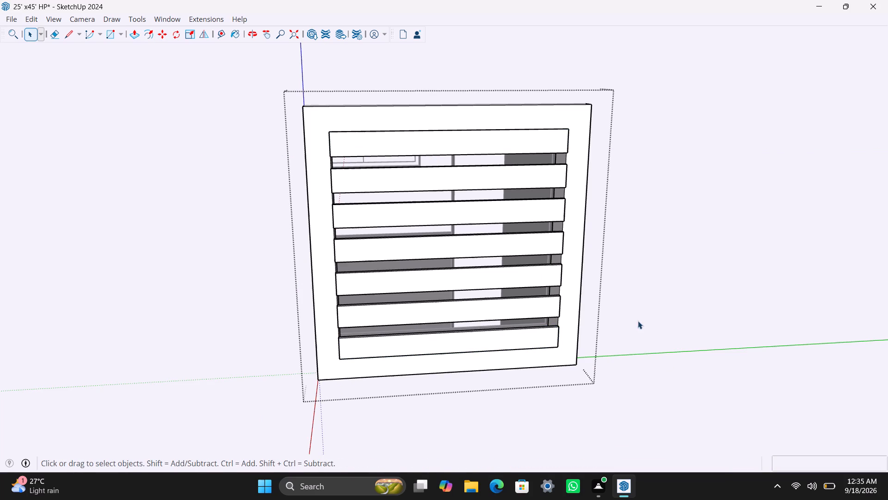
{"action": "left_click", "coordinate": [721, 296]}
Draw a rectangle over the larger window opening beside the ventilator, near the wall's end, and group it.
{"action": "scroll", "coordinate": [695, 287], "scroll_direction": "up", "scroll_amount": 1}
{"action": "scroll", "coordinate": [693, 285], "scroll_direction": "down", "scroll_amount": 8}
{"action": "middle_click_drag", "start_coordinate": [586, 292], "coordinate": [239, 284]}
{"action": "scroll", "coordinate": [355, 294], "scroll_direction": "down", "scroll_amount": 4}
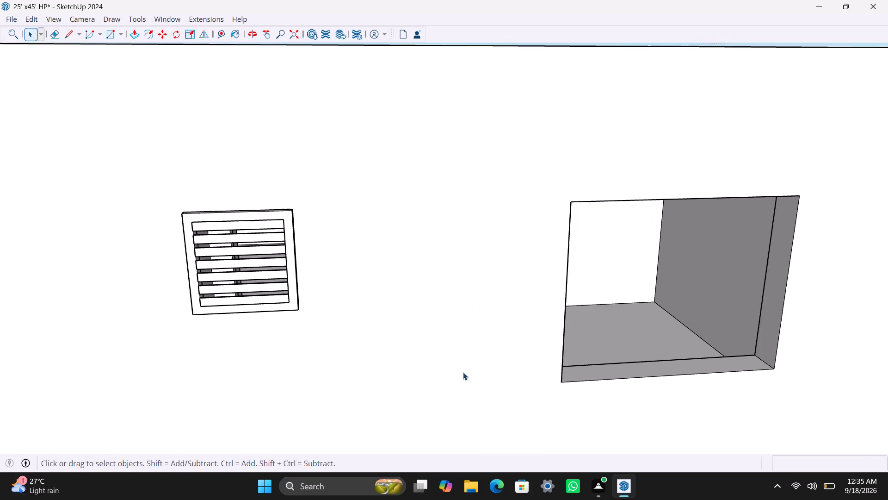
{"action": "middle_click_drag", "start_coordinate": [462, 365], "coordinate": [383, 358]}
{"action": "middle_click_drag", "start_coordinate": [385, 328], "coordinate": [272, 297]}
{"action": "scroll", "coordinate": [423, 362], "scroll_direction": "up", "scroll_amount": 2}
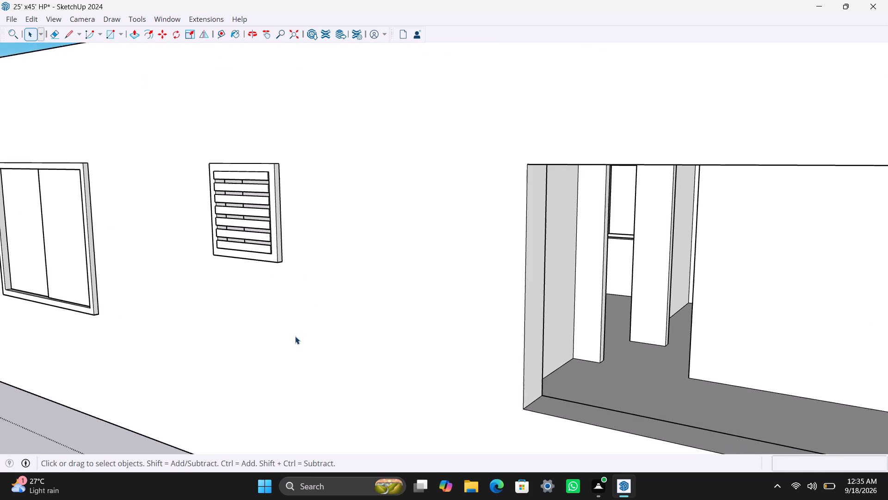
{"action": "middle_click_drag", "start_coordinate": [406, 386], "coordinate": [557, 380]}
{"action": "scroll", "coordinate": [482, 301], "scroll_direction": "down", "scroll_amount": 4}
{"action": "middle_click_drag", "start_coordinate": [464, 308], "coordinate": [342, 312], "text": "shift"}
{"action": "key", "text": "r"}
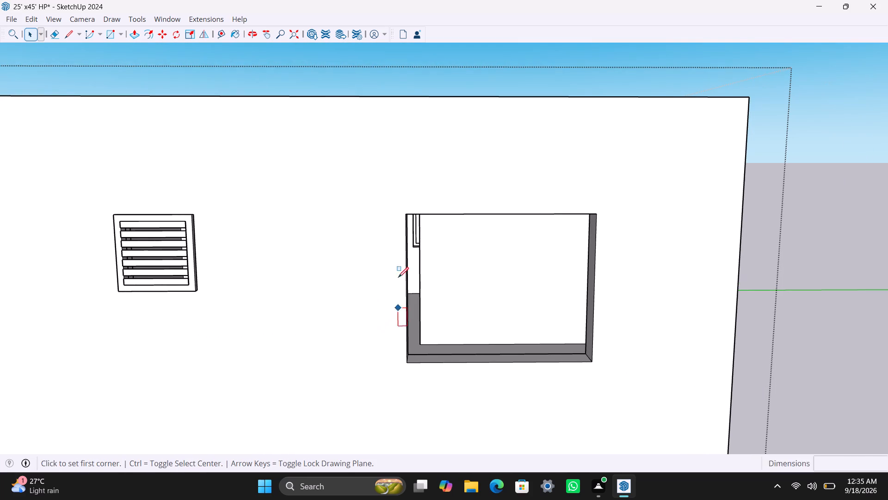
{"action": "left_click", "coordinate": [407, 211]}
{"action": "key", "text": "Escape"}
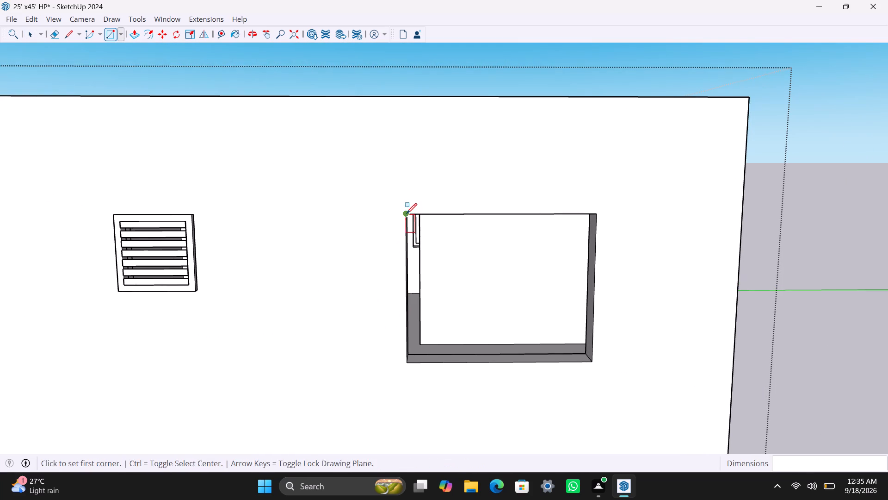
{"action": "left_click_drag", "start_coordinate": [407, 213], "coordinate": [419, 244]}
{"action": "left_click", "coordinate": [590, 358]}
{"action": "key", "text": "space"}
{"action": "double_click", "coordinate": [532, 322]}
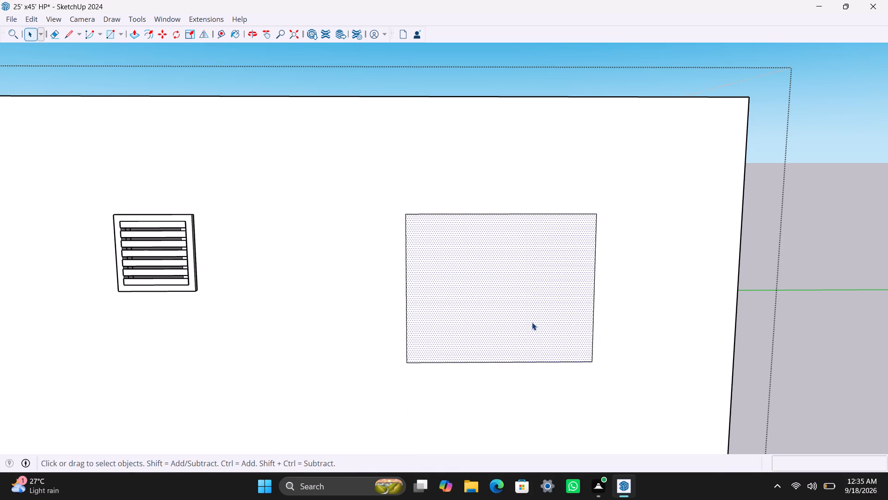
{"action": "right_click", "coordinate": [532, 322]}
{"action": "left_click", "coordinate": [610, 162]}
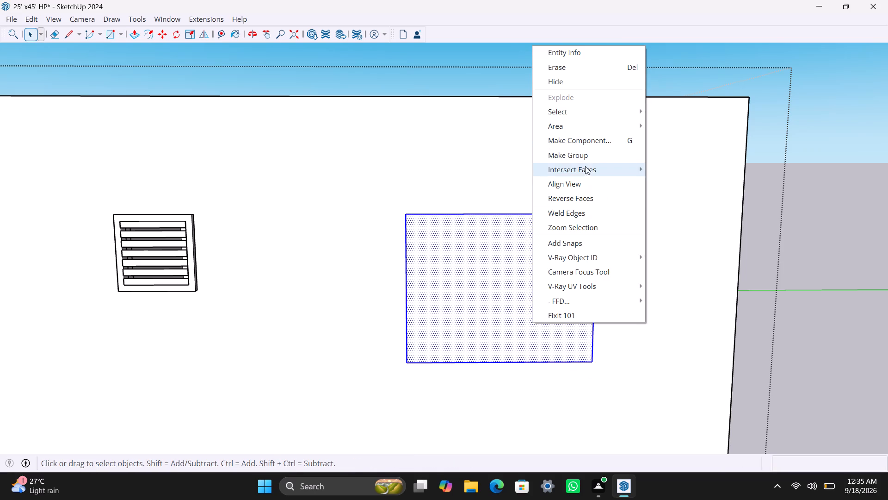
{"action": "left_click", "coordinate": [586, 158]}
Inside the new window group, offset the face's edges 2" inward and delete the inner face to leave a frame.
{"action": "triple_click", "coordinate": [460, 275]}
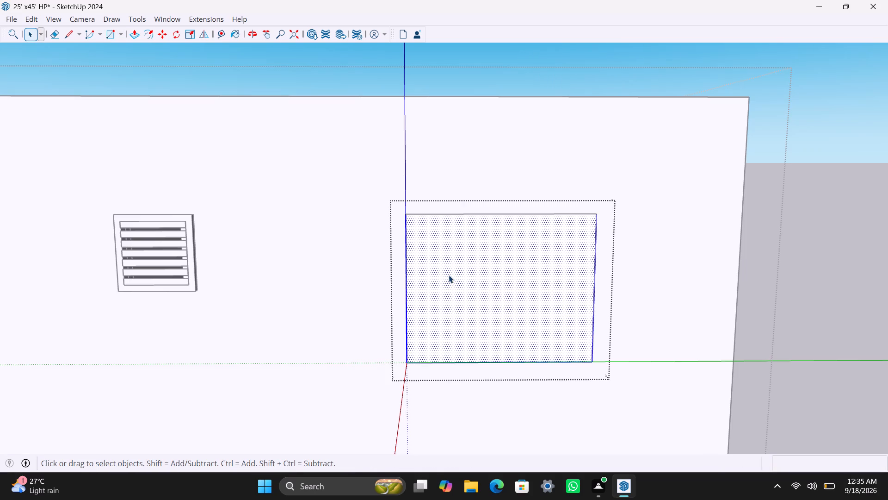
{"action": "key", "text": "f"}
{"action": "left_click", "coordinate": [426, 261]}
{"action": "type", "text": "2\""}
{"action": "key", "text": "Return"}
{"action": "key", "text": "space"}
{"action": "left_click", "coordinate": [483, 263]}
{"action": "key", "text": "Delete"}
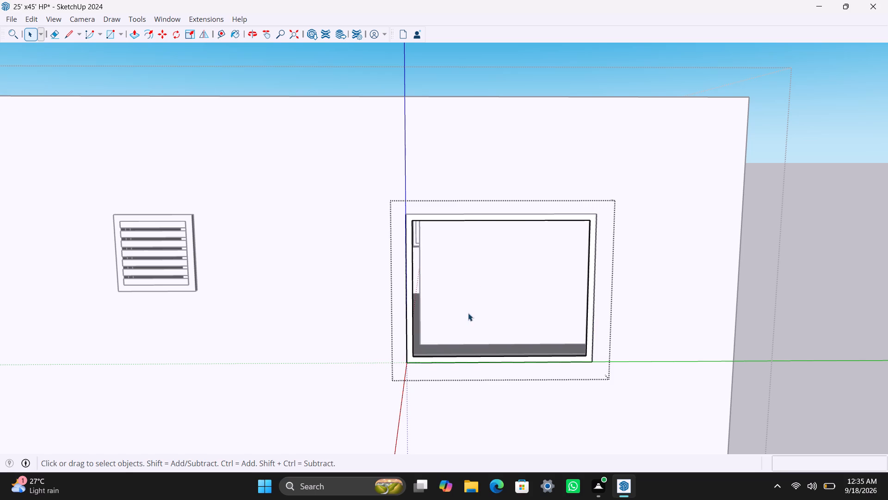
Push the new window frame's face 1.5" into the opening.
{"action": "scroll", "coordinate": [411, 357], "scroll_direction": "up", "scroll_amount": 4}
{"action": "left_click", "coordinate": [410, 356]}
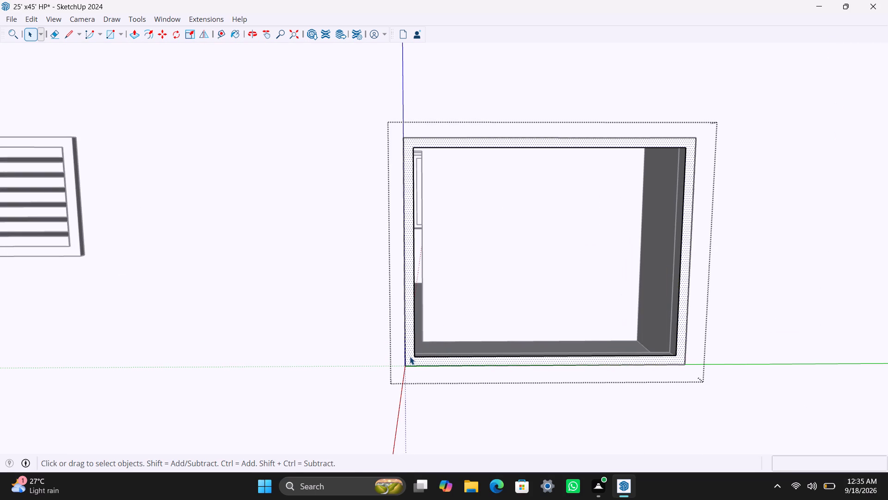
{"action": "key", "text": "p"}
{"action": "left_click_drag", "start_coordinate": [412, 356], "coordinate": [413, 351]}
{"action": "type", "text": "1.5\""}
{"action": "key", "text": "Return"}
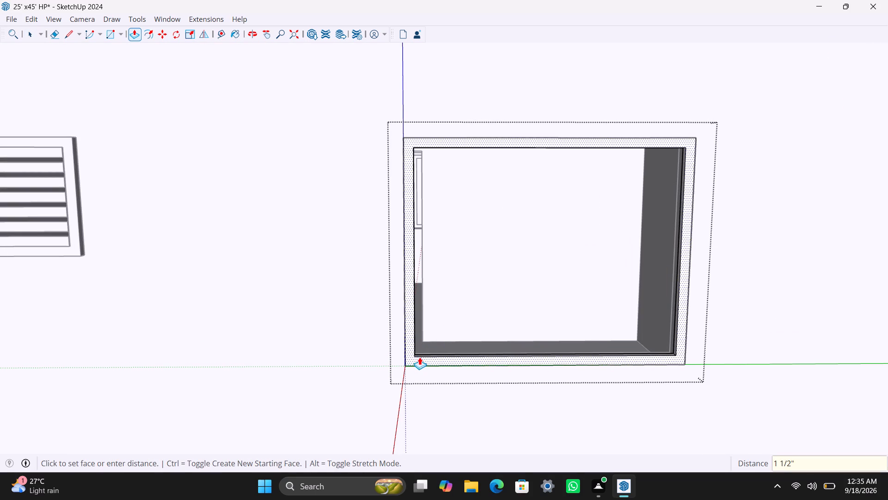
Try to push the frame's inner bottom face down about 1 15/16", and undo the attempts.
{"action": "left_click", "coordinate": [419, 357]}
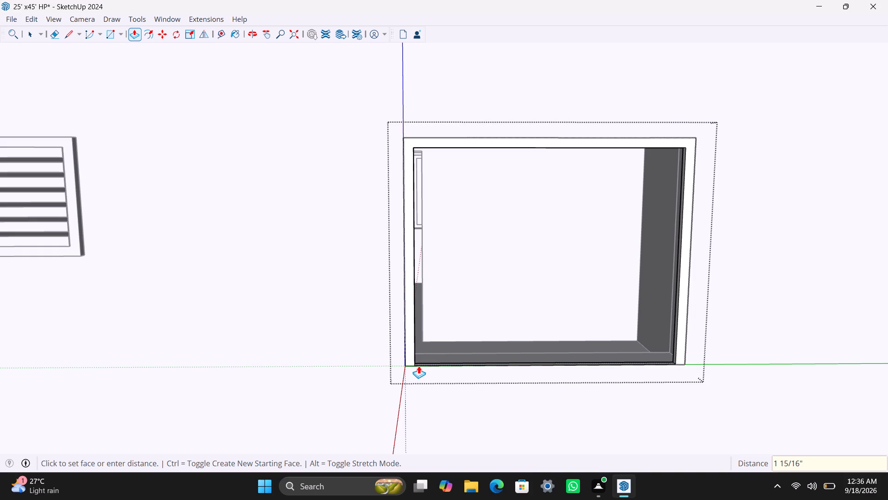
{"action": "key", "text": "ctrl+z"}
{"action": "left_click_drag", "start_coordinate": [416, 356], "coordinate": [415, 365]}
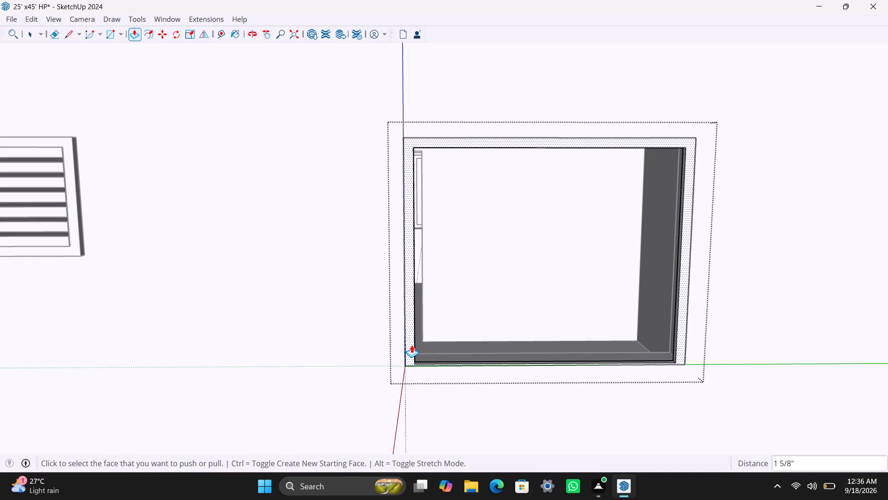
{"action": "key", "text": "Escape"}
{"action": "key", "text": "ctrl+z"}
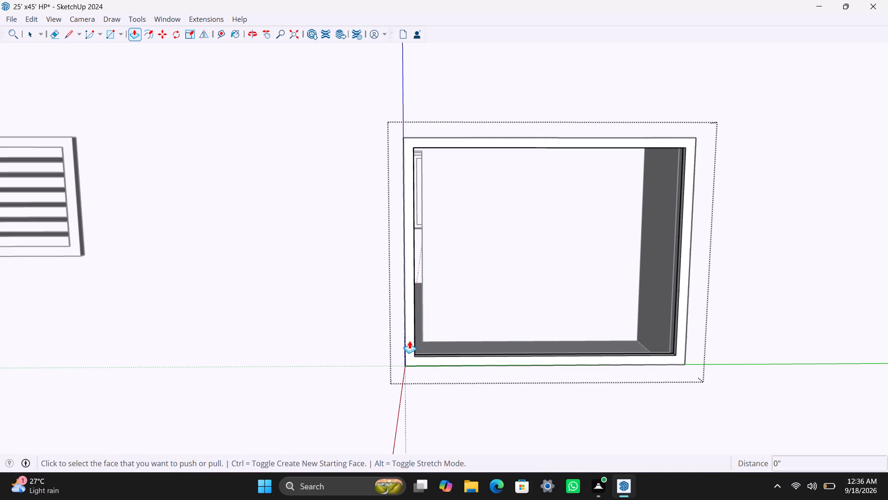
Pull the window frame's front face 1.5" outward.
{"action": "left_click_drag", "start_coordinate": [409, 339], "coordinate": [406, 345]}
{"action": "type", "text": "1.5\""}
{"action": "key", "text": "Return"}
{"action": "key", "text": "space"}
Draw a pane rectangle over one half of the frame's opening, delete the face filling the other half, and group the pane.
{"action": "key", "text": "r"}
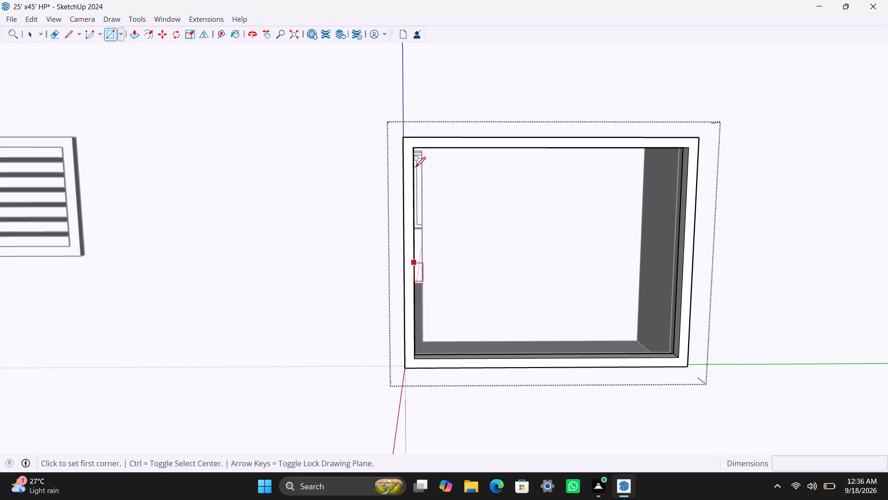
{"action": "left_click_drag", "start_coordinate": [412, 146], "coordinate": [414, 152]}
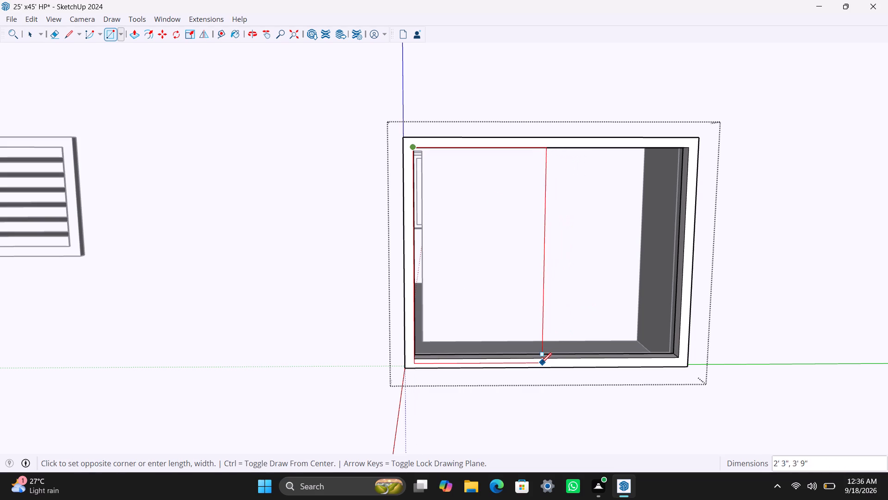
{"action": "left_click", "coordinate": [545, 356]}
{"action": "key", "text": "space"}
{"action": "left_click", "coordinate": [580, 329]}
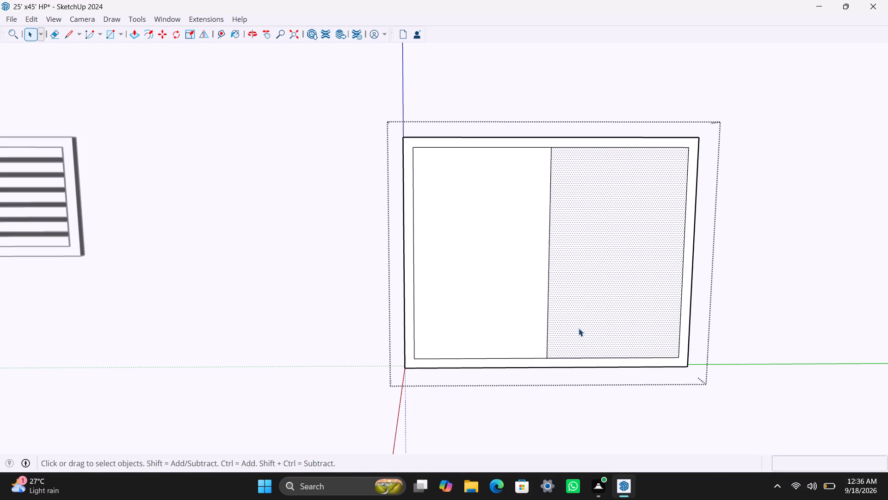
{"action": "key", "text": "Delete"}
{"action": "double_click", "coordinate": [491, 314]}
{"action": "right_click", "coordinate": [490, 313]}
{"action": "left_click", "coordinate": [535, 150]}
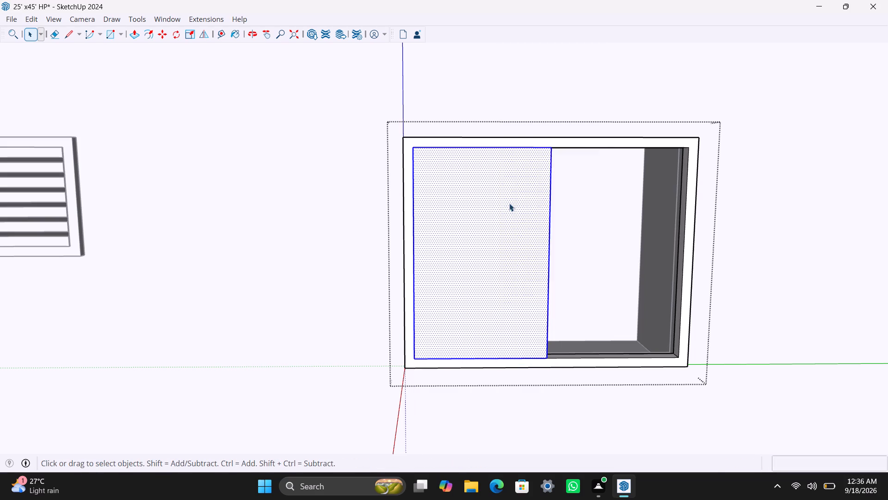
Open the pane group and extrude the pane face 8 mm, starting over after a cancelled first attempt.
{"action": "triple_click", "coordinate": [494, 268]}
{"action": "key", "text": "p"}
{"action": "left_click", "coordinate": [493, 267]}
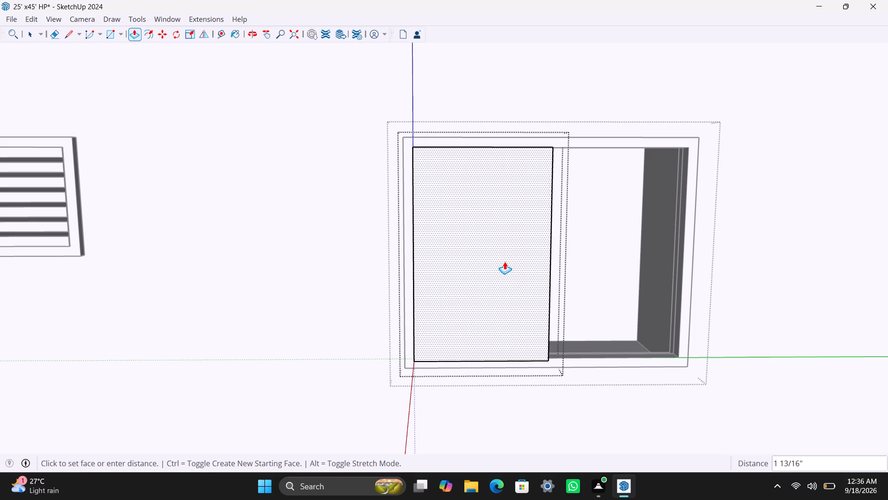
{"action": "key", "text": "Escape"}
{"action": "middle_click_drag", "start_coordinate": [551, 321], "coordinate": [516, 325]}
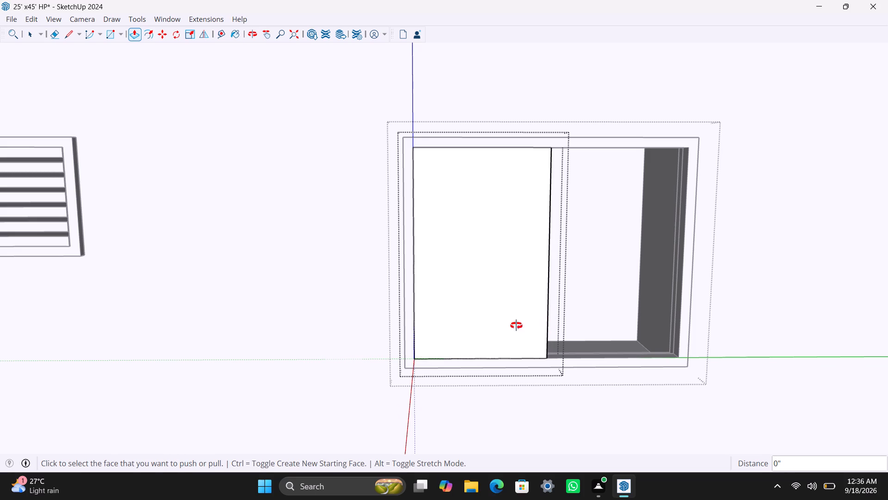
{"action": "middle_click_drag", "start_coordinate": [516, 325], "coordinate": [442, 333]}
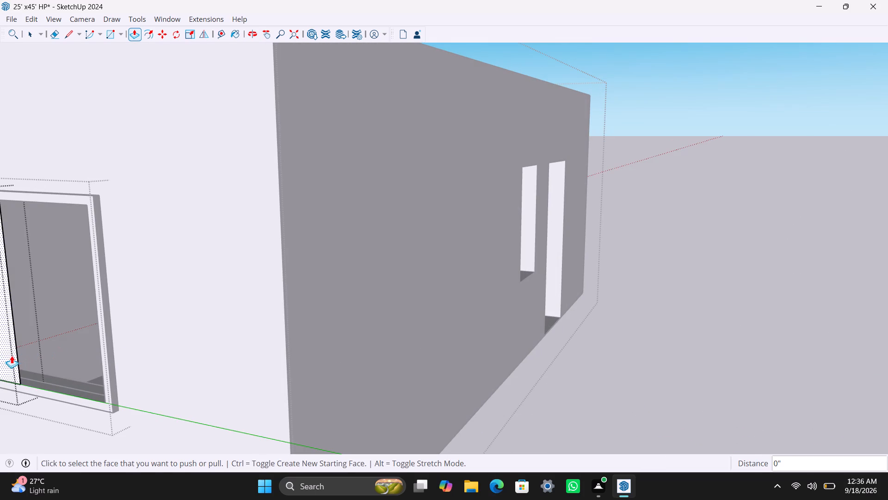
{"action": "left_click_drag", "start_coordinate": [6, 355], "coordinate": [13, 354]}
{"action": "type", "text": "8MM"}
{"action": "key", "text": "Return"}
{"action": "key", "text": "space"}
{"action": "left_click", "coordinate": [503, 424]}
Move the pane about 2 1/8" along the red axis into the depth of the window frame.
{"action": "scroll", "coordinate": [328, 345], "scroll_direction": "down", "scroll_amount": 3}
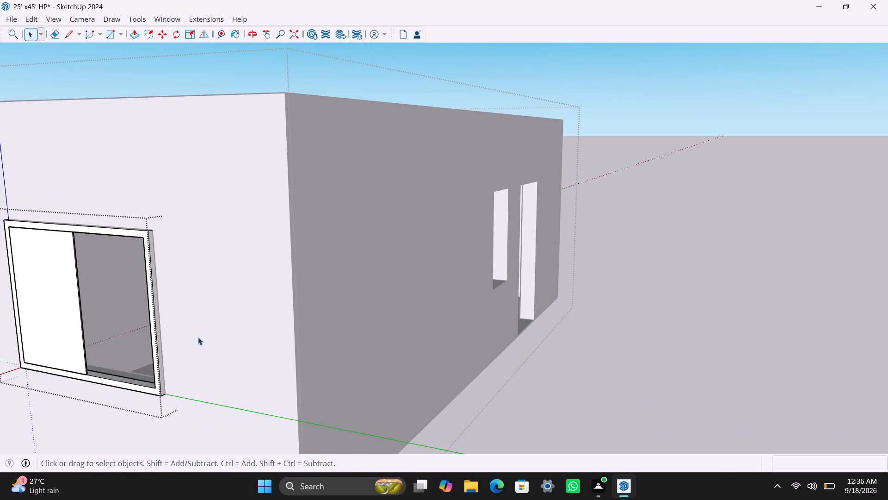
{"action": "middle_click_drag", "start_coordinate": [199, 339], "coordinate": [473, 352]}
{"action": "scroll", "coordinate": [285, 335], "scroll_direction": "up", "scroll_amount": 4}
{"action": "left_click", "coordinate": [290, 341]}
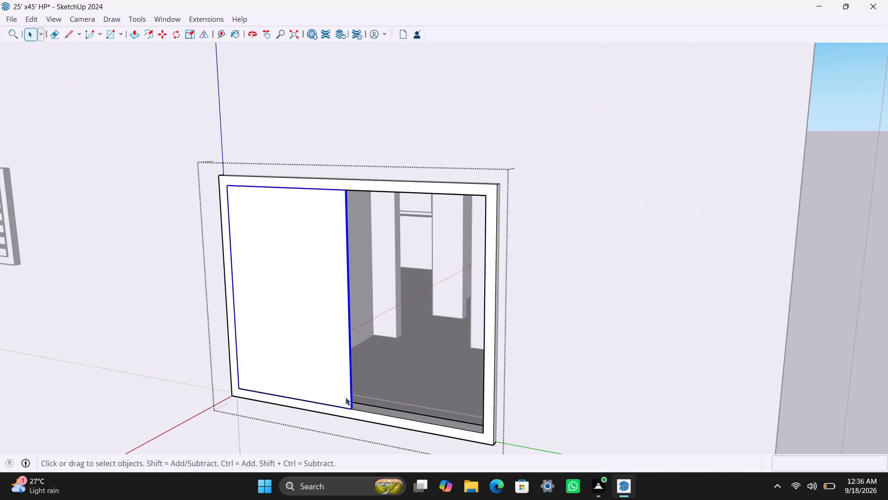
{"action": "scroll", "coordinate": [344, 404], "scroll_direction": "up", "scroll_amount": 4}
{"action": "key", "text": "m"}
{"action": "left_click", "coordinate": [354, 406]}
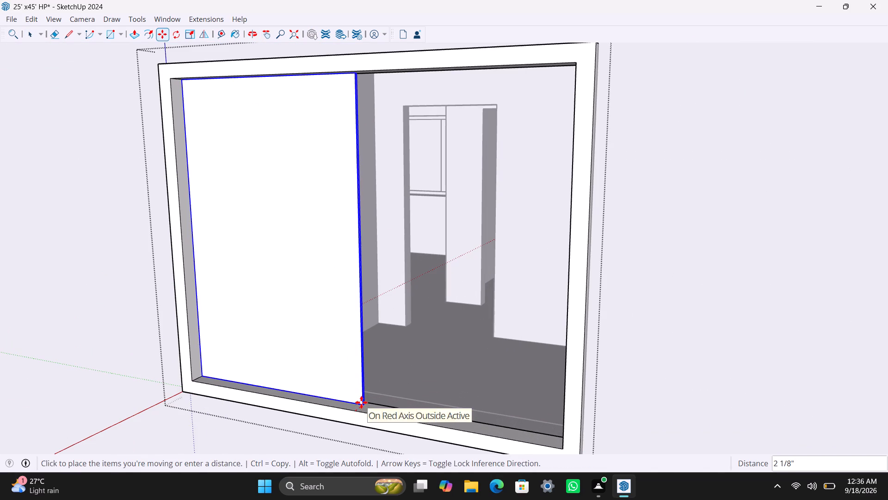
{"action": "left_click", "coordinate": [361, 402]}
Copy the pane across to the other half of the frame's opening, up to the frame's inner corner.
{"action": "left_click_drag", "start_coordinate": [363, 403], "coordinate": [365, 408]}
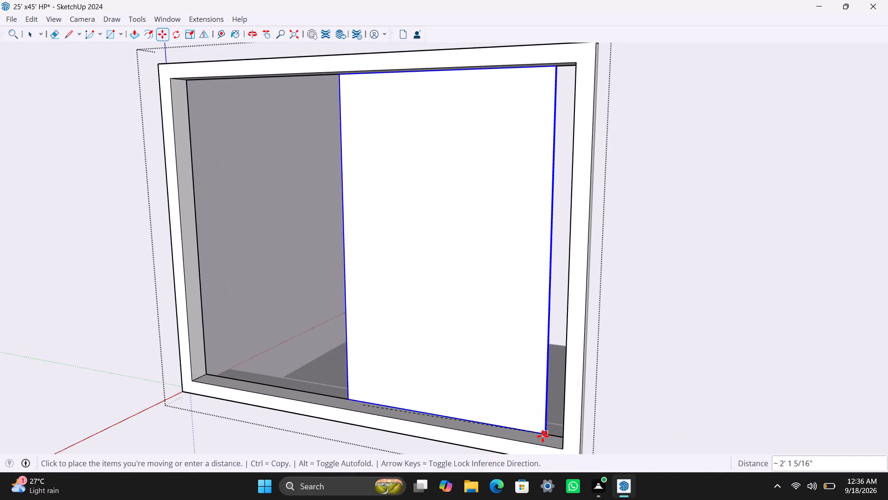
{"action": "left_click", "coordinate": [562, 444]}
Move the copied pane about 1 13/16" deeper into the frame so it meets the first pane's edge.
{"action": "scroll", "coordinate": [399, 386], "scroll_direction": "up", "scroll_amount": 3}
{"action": "middle_click_drag", "start_coordinate": [328, 398], "coordinate": [426, 410]}
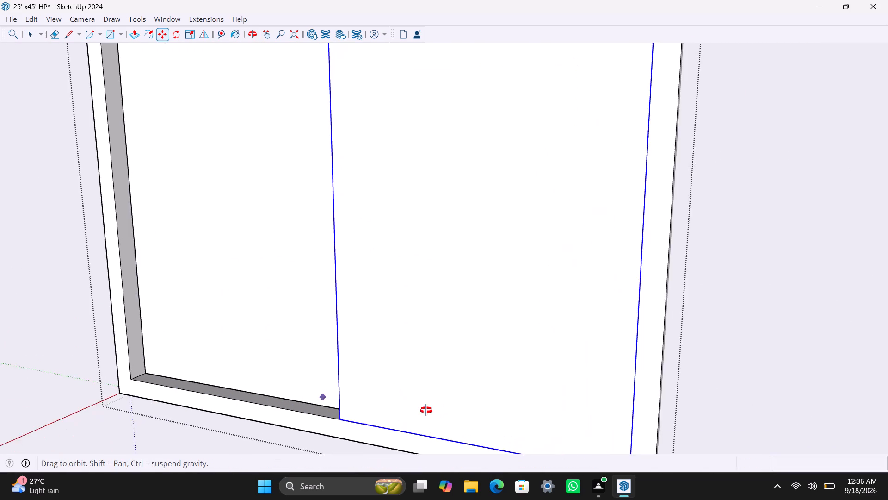
{"action": "middle_click_drag", "start_coordinate": [426, 410], "coordinate": [578, 400]}
{"action": "scroll", "coordinate": [369, 401], "scroll_direction": "up", "scroll_amount": 11}
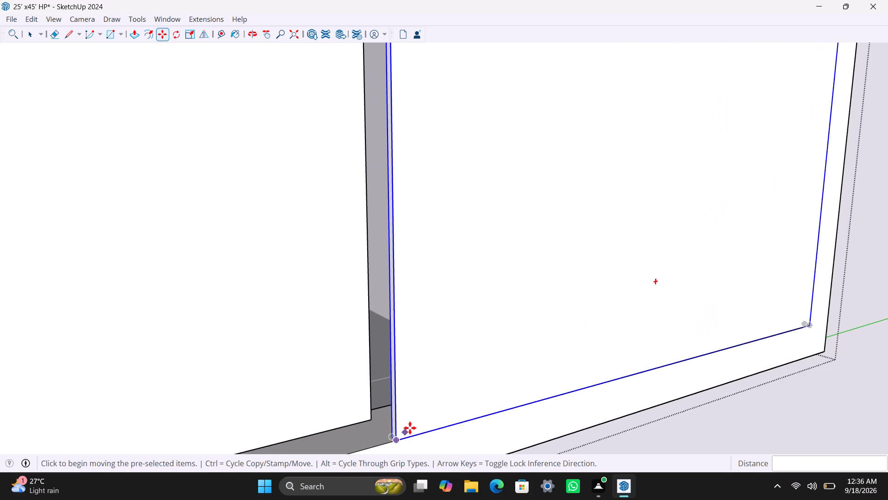
{"action": "scroll", "coordinate": [489, 334], "scroll_direction": "down", "scroll_amount": 3}
{"action": "middle_click_drag", "start_coordinate": [488, 337], "coordinate": [578, 229]}
{"action": "scroll", "coordinate": [497, 291], "scroll_direction": "up", "scroll_amount": 2}
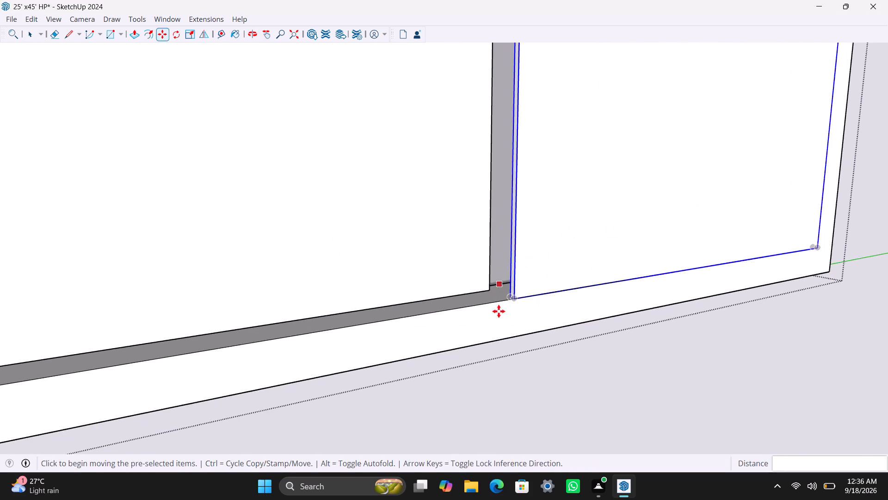
{"action": "scroll", "coordinate": [499, 311], "scroll_direction": "up", "scroll_amount": 6}
{"action": "left_click", "coordinate": [520, 290]}
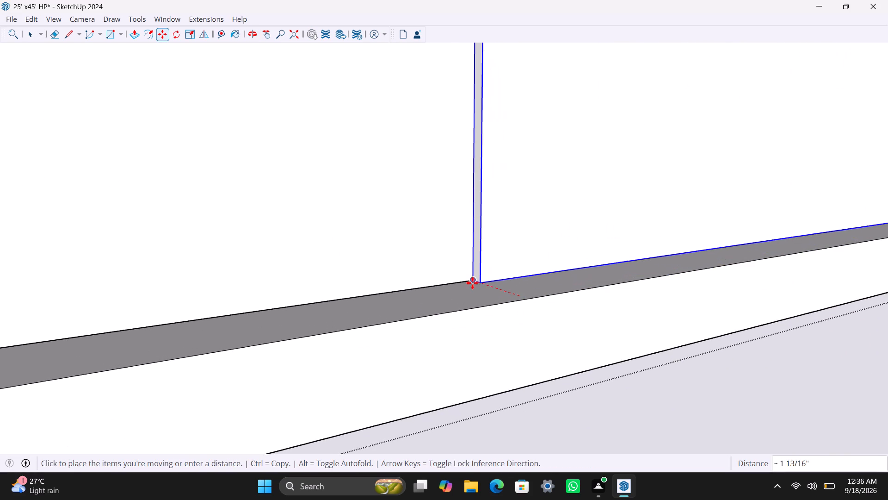
{"action": "left_click", "coordinate": [472, 283]}
{"action": "scroll", "coordinate": [481, 258], "scroll_direction": "down", "scroll_amount": 20}
{"action": "scroll", "coordinate": [481, 258], "scroll_direction": "down", "scroll_amount": 12}
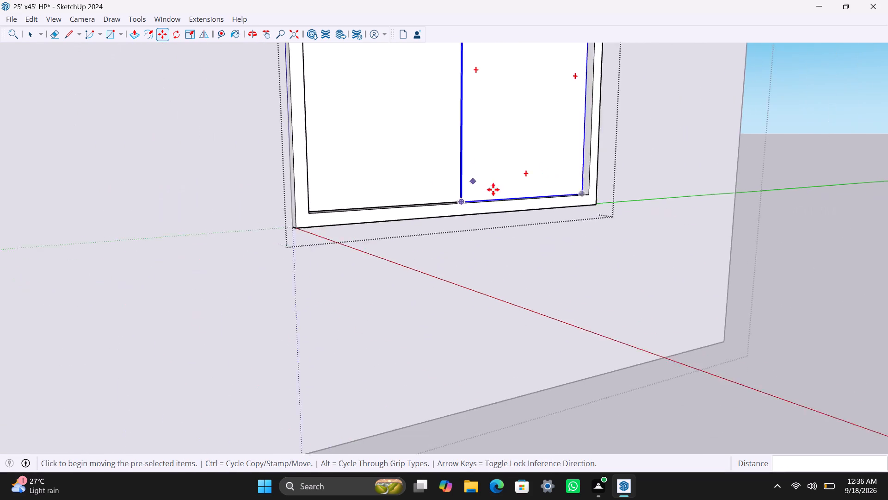
{"action": "scroll", "coordinate": [493, 189], "scroll_direction": "down", "scroll_amount": 13}
{"action": "key", "text": "space"}
{"action": "left_click", "coordinate": [543, 306]}
Draw a 4' by 2' rectangle over the narrow window opening beside the door opening and make it a group.
{"action": "scroll", "coordinate": [654, 223], "scroll_direction": "down", "scroll_amount": 4}
{"action": "middle_click_drag", "start_coordinate": [714, 208], "coordinate": [201, 232]}
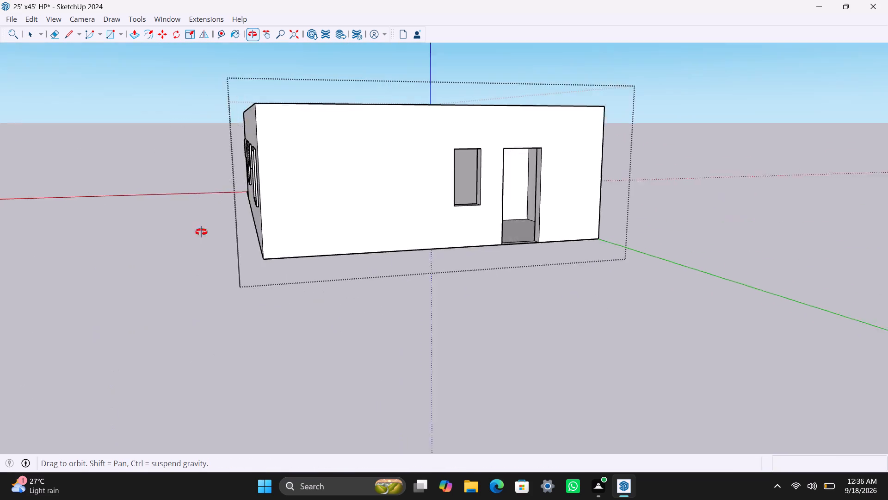
{"action": "middle_click_drag", "start_coordinate": [201, 232], "coordinate": [118, 237]}
{"action": "scroll", "coordinate": [430, 195], "scroll_direction": "up", "scroll_amount": 3}
{"action": "key", "text": "r"}
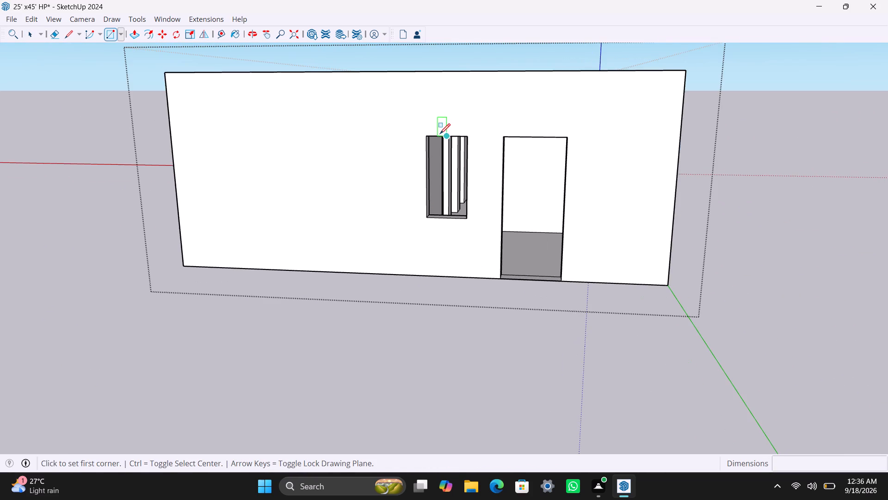
{"action": "left_click_drag", "start_coordinate": [432, 135], "coordinate": [438, 155]}
{"action": "left_click", "coordinate": [468, 219]}
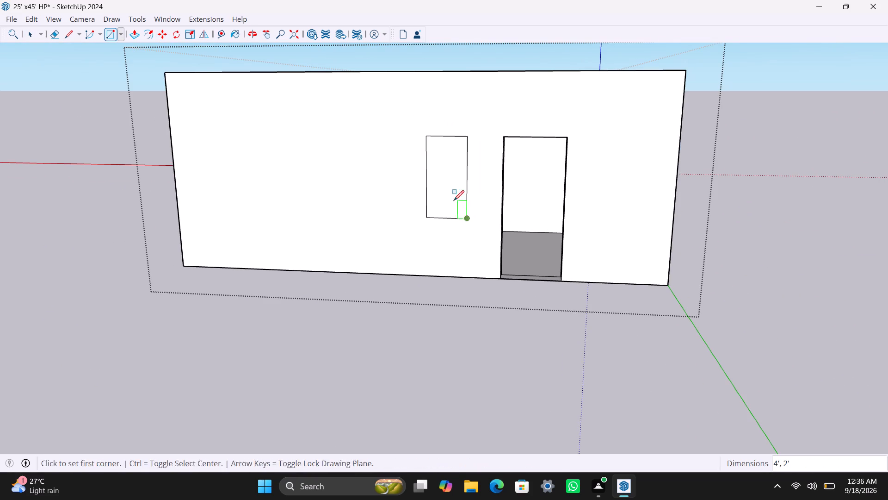
{"action": "key", "text": "space"}
{"action": "double_click", "coordinate": [447, 194]}
{"action": "right_click", "coordinate": [447, 194]}
{"action": "left_click", "coordinate": [503, 305]}
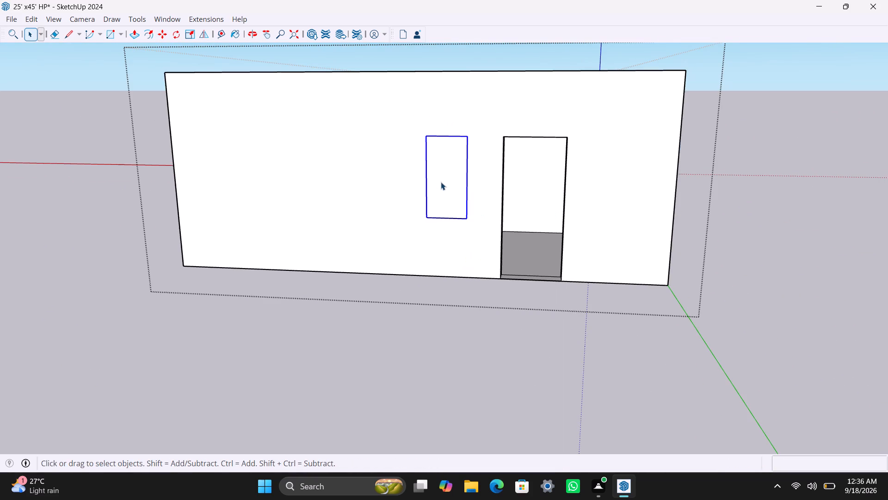
Offset the narrow window rectangle's edges 2" inward and delete the inner face to leave a frame.
{"action": "triple_click", "coordinate": [441, 182]}
{"action": "key", "text": "f"}
{"action": "left_click", "coordinate": [433, 173]}
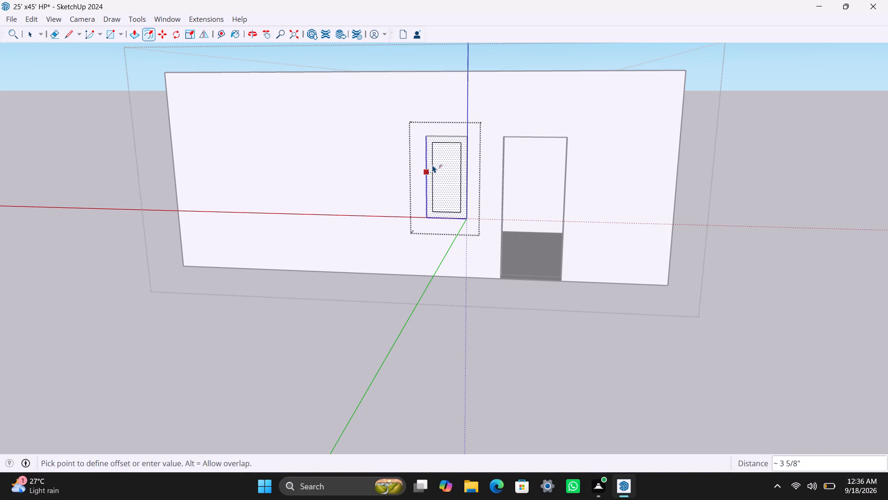
{"action": "type", "text": "2\""}
{"action": "key", "text": "Return"}
{"action": "key", "text": "space"}
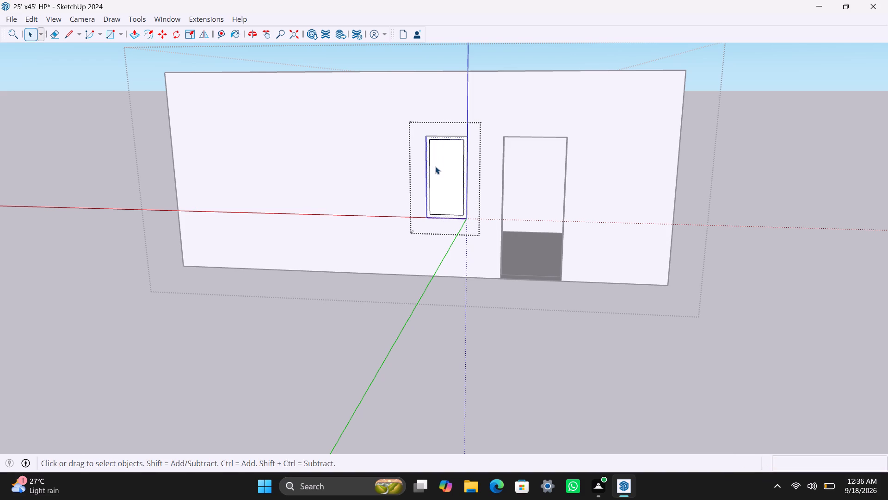
{"action": "left_click", "coordinate": [435, 166]}
{"action": "key", "text": "Delete"}
Extrude the narrow window frame's face 1.5", and repeat the extrusion by another 1.5".
{"action": "scroll", "coordinate": [431, 186], "scroll_direction": "up", "scroll_amount": 9}
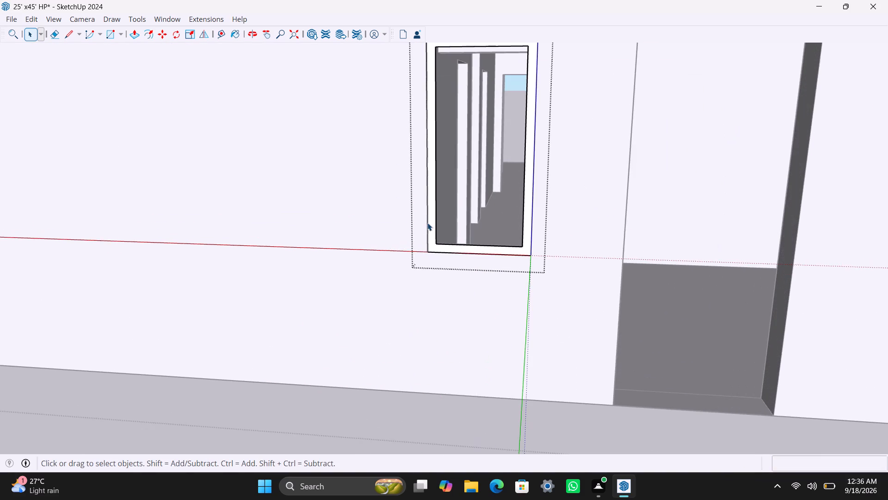
{"action": "scroll", "coordinate": [428, 223], "scroll_direction": "up", "scroll_amount": 2}
{"action": "left_click", "coordinate": [437, 202]}
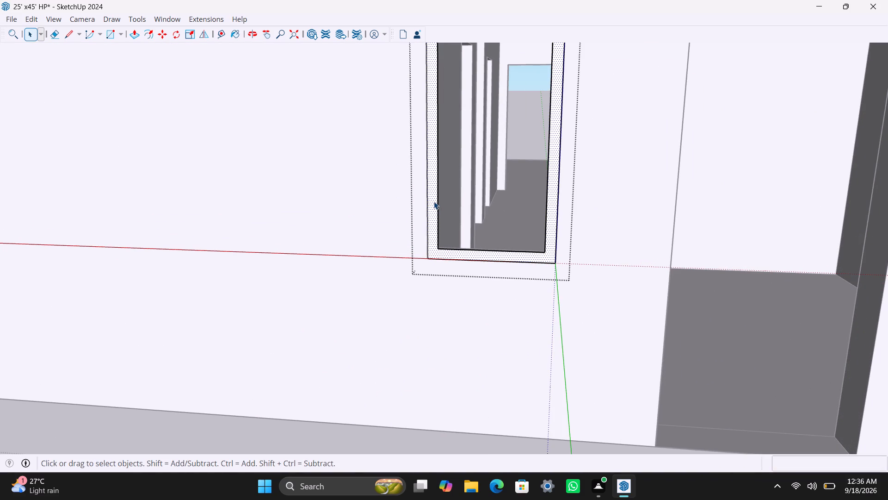
{"action": "key", "text": "p"}
{"action": "left_click", "coordinate": [434, 201]}
{"action": "type", "text": "1.5\""}
{"action": "key", "text": "Return"}
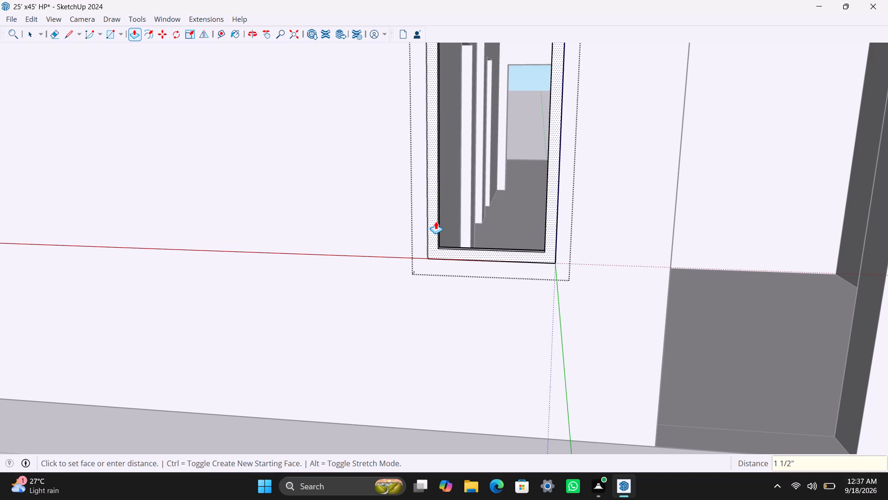
{"action": "left_click", "coordinate": [436, 221]}
{"action": "key", "text": "1"}
{"action": "type", "text": ".5\""}
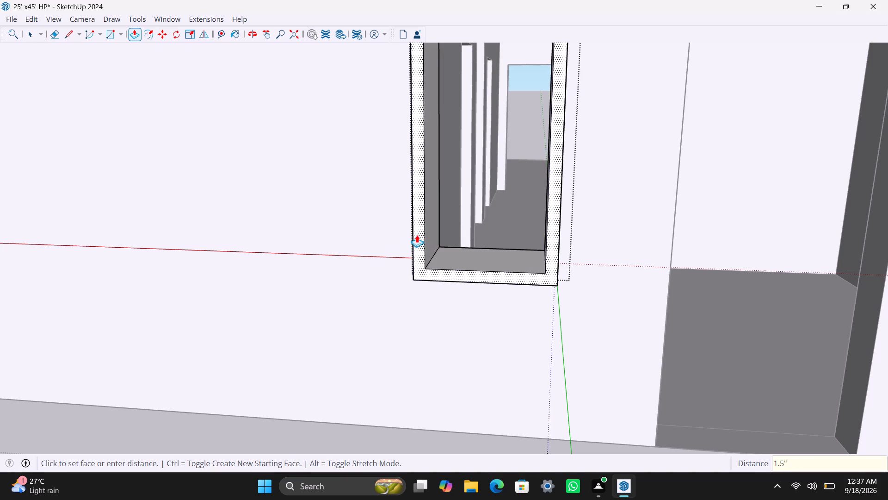
{"action": "key", "text": "Return"}
{"action": "key", "text": "space"}
Draw a 3' 8" by 1' 8" pane rectangle across the narrow frame's opening and make it a group.
{"action": "scroll", "coordinate": [420, 232], "scroll_direction": "down", "scroll_amount": 4}
{"action": "key", "text": "r"}
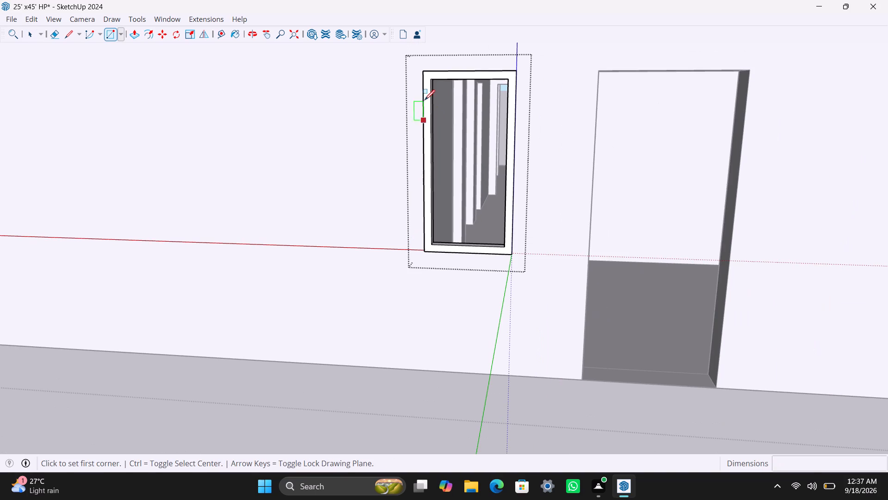
{"action": "left_click_drag", "start_coordinate": [435, 78], "coordinate": [436, 86]}
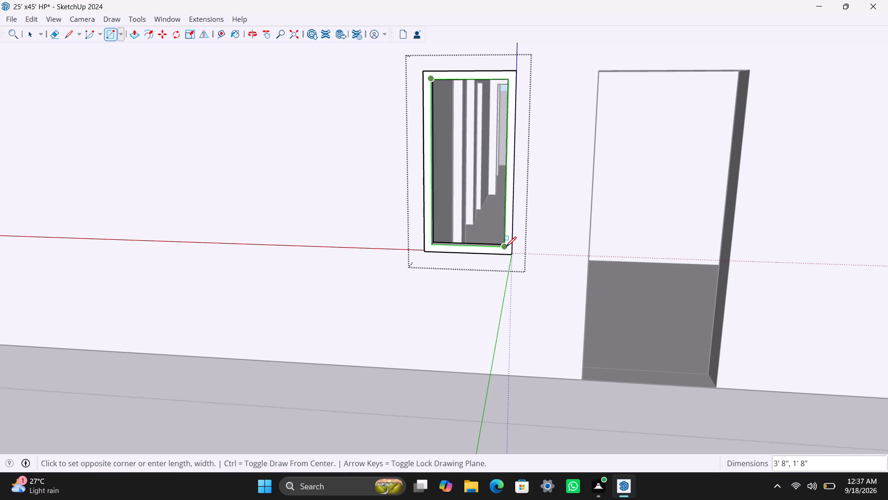
{"action": "left_click", "coordinate": [506, 247]}
{"action": "key", "text": "space"}
{"action": "double_click", "coordinate": [495, 217]}
{"action": "right_click", "coordinate": [495, 216]}
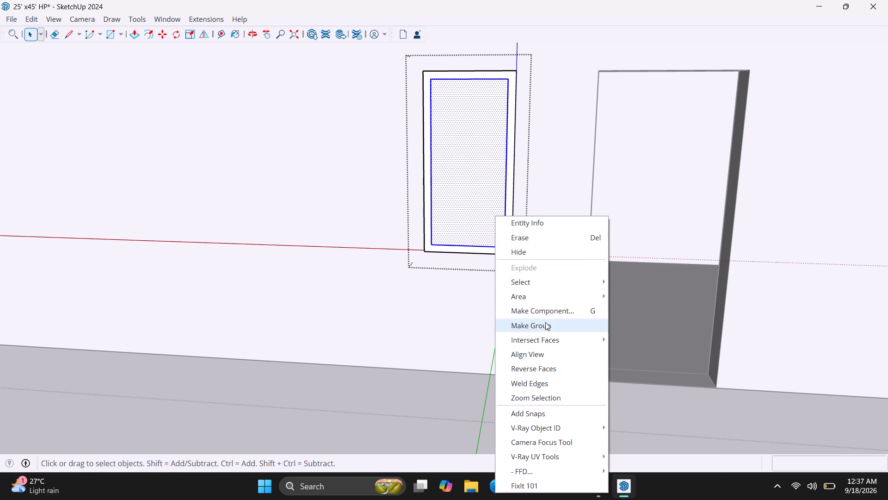
{"action": "left_click", "coordinate": [545, 322]}
Extrude the narrow window's pane 8 mm thick inside its group.
{"action": "triple_click", "coordinate": [484, 233]}
{"action": "key", "text": "p"}
{"action": "left_click_drag", "start_coordinate": [484, 232], "coordinate": [485, 222]}
{"action": "type", "text": "8MM"}
{"action": "key", "text": "Return"}
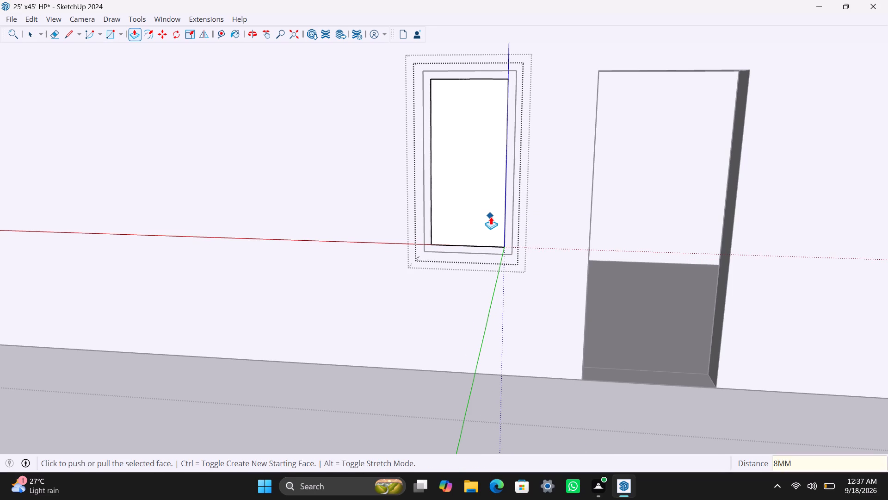
{"action": "key", "text": "space"}
{"action": "left_click", "coordinate": [520, 370]}
Move the narrow window's pane 1 1/2" back to the midpoint of the frame's depth.
{"action": "scroll", "coordinate": [458, 212], "scroll_direction": "up", "scroll_amount": 4}
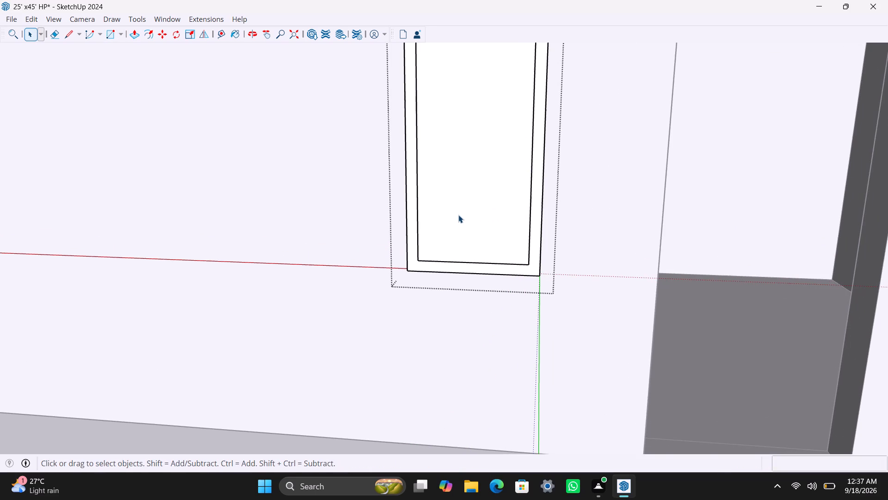
{"action": "left_click", "coordinate": [459, 215]}
{"action": "scroll", "coordinate": [456, 267], "scroll_direction": "up", "scroll_amount": 5}
{"action": "key", "text": "m"}
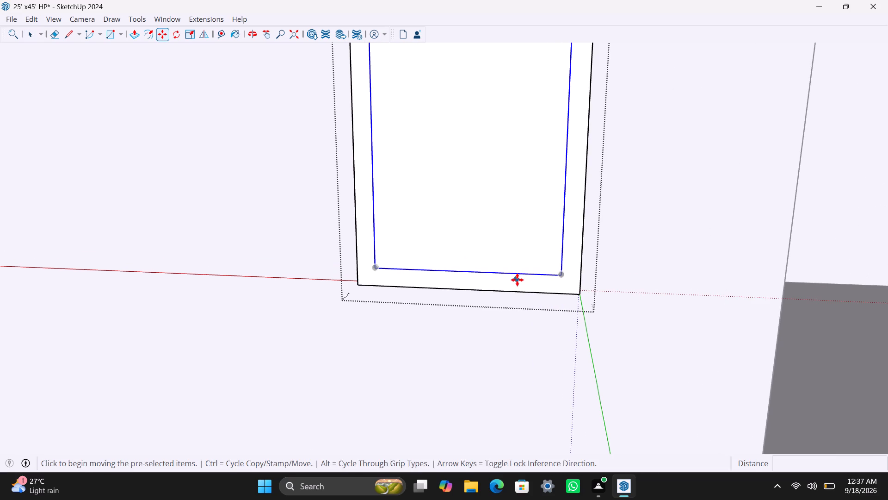
{"action": "left_click", "coordinate": [562, 271]}
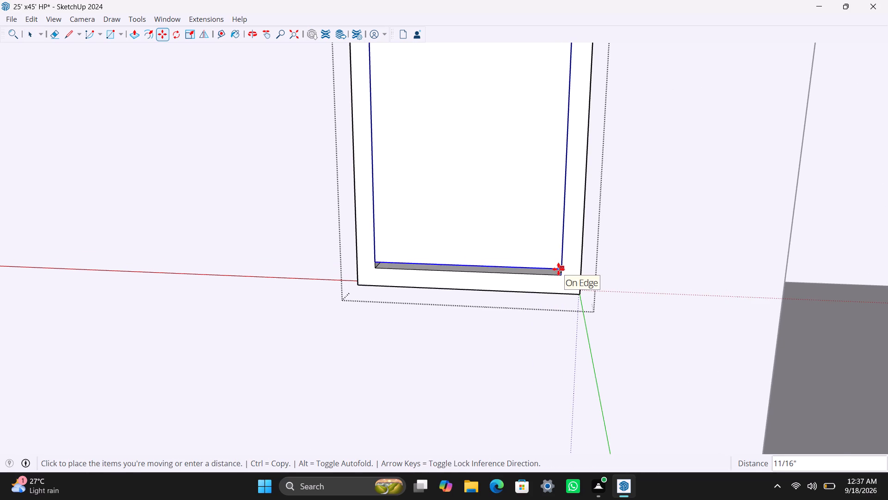
{"action": "scroll", "coordinate": [558, 269], "scroll_direction": "up", "scroll_amount": 11}
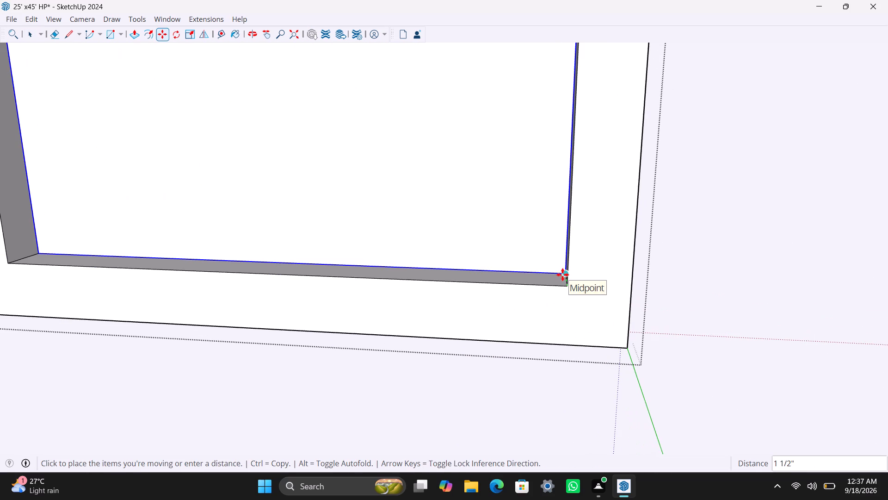
{"action": "left_click", "coordinate": [560, 268]}
{"action": "key", "text": "space"}
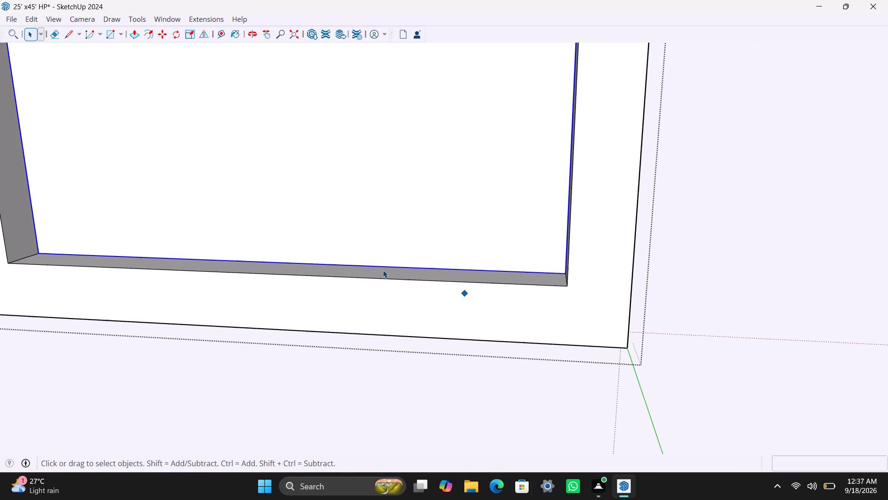
{"action": "scroll", "coordinate": [370, 256], "scroll_direction": "down", "scroll_amount": 20}
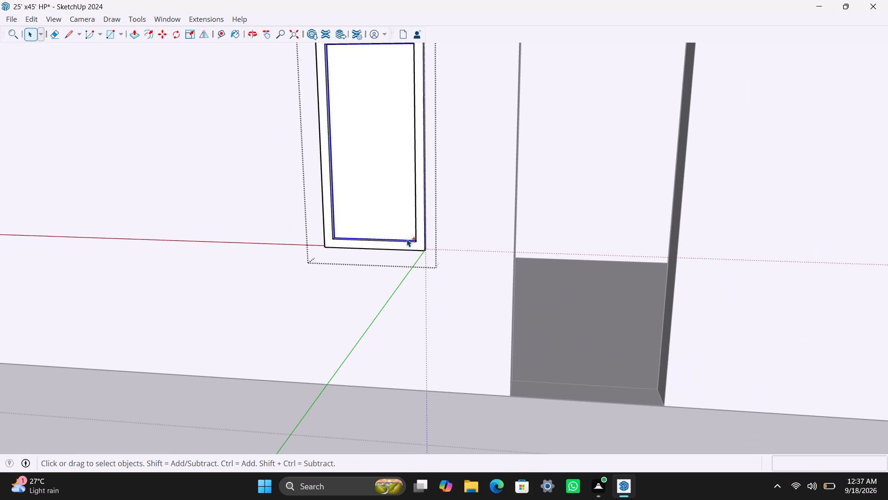
Save the model.
{"action": "key", "text": "ctrl+s"}
{"action": "key", "text": "space"}
Leave the window group and draw a 7' by 3' rectangle over the door opening beside the narrow window.
{"action": "scroll", "coordinate": [414, 365], "scroll_direction": "down", "scroll_amount": 4}
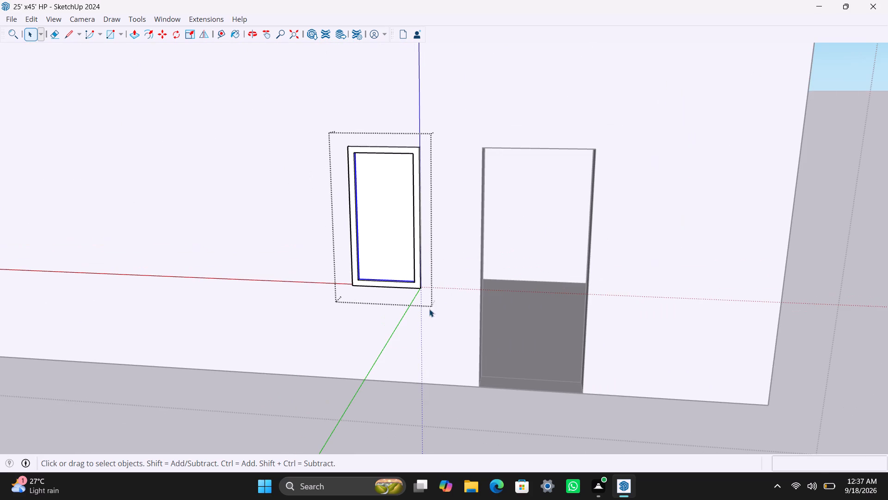
{"action": "left_click", "coordinate": [800, 328]}
{"action": "scroll", "coordinate": [731, 283], "scroll_direction": "down", "scroll_amount": 4}
{"action": "middle_click_drag", "start_coordinate": [524, 261], "coordinate": [491, 271], "text": "shift"}
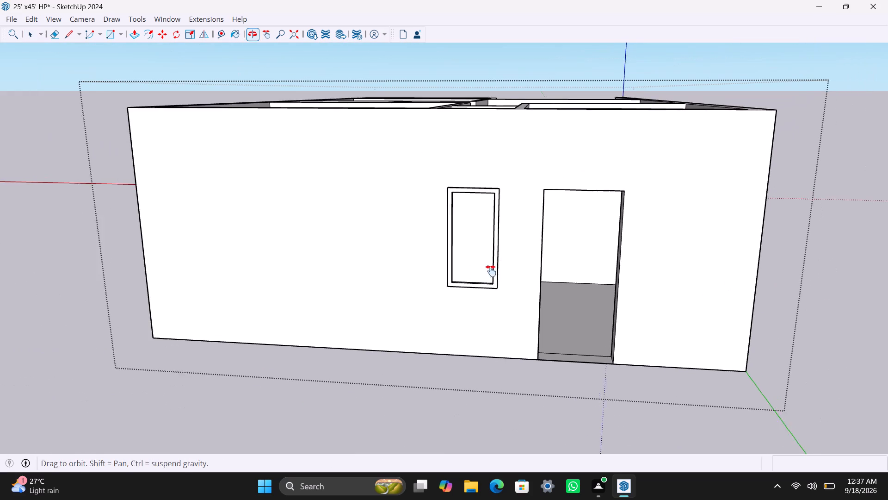
{"action": "middle_click_drag", "start_coordinate": [491, 271], "coordinate": [490, 271], "text": "shift"}
{"action": "key", "text": "r"}
{"action": "left_click_drag", "start_coordinate": [520, 200], "coordinate": [521, 213]}
{"action": "left_click", "coordinate": [590, 374]}
{"action": "key", "text": "space"}
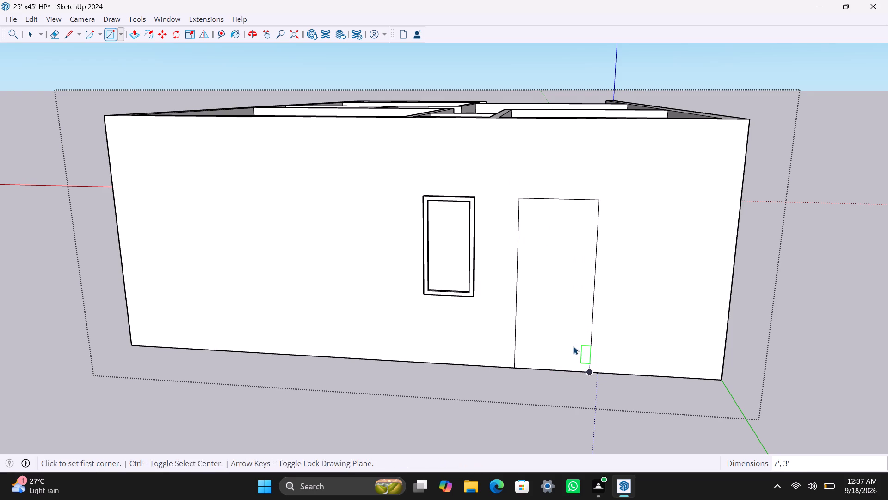
Group the rectangle over the door opening beside the narrow window and open the group for editing.
{"action": "double_click", "coordinate": [573, 345]}
{"action": "right_click", "coordinate": [573, 345]}
{"action": "left_click", "coordinate": [625, 169]}
{"action": "double_click", "coordinate": [553, 282]}
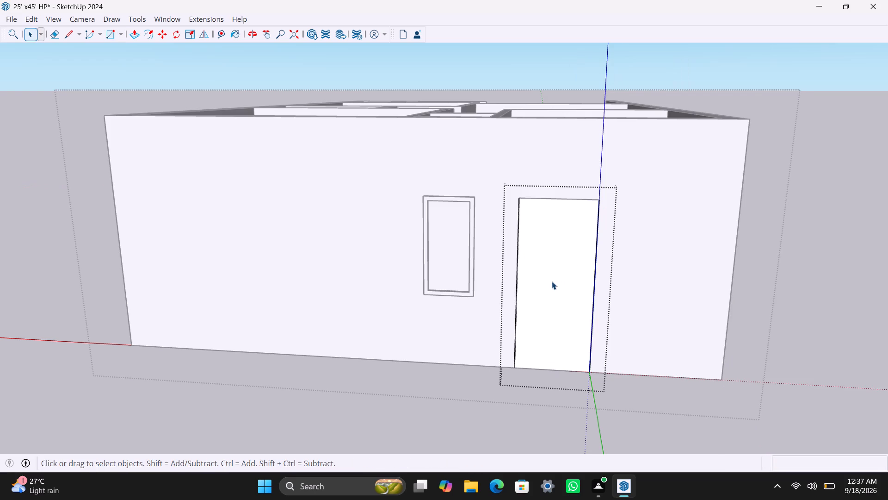
Offset the door outline 2" inward and delete the inner face to leave only the frame.
{"action": "left_click", "coordinate": [549, 280]}
{"action": "key", "text": "f"}
{"action": "left_click", "coordinate": [529, 231]}
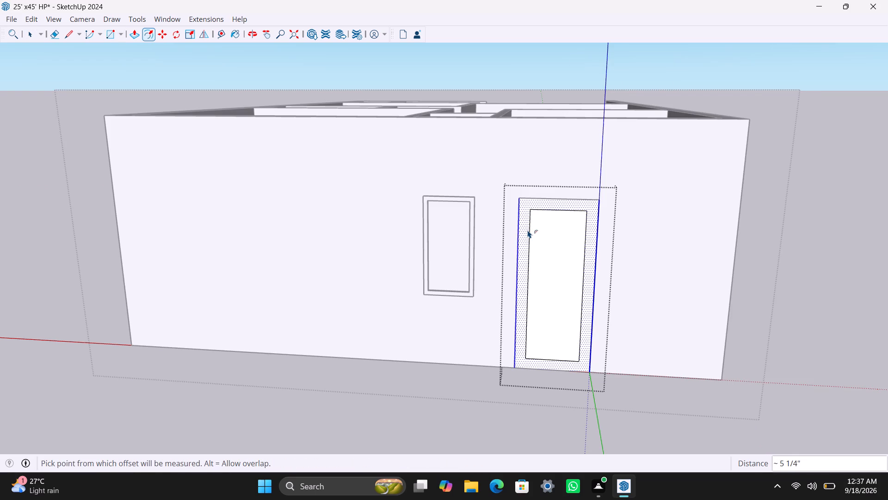
{"action": "type", "text": "2\""}
{"action": "key", "text": "Return"}
{"action": "key", "text": "space"}
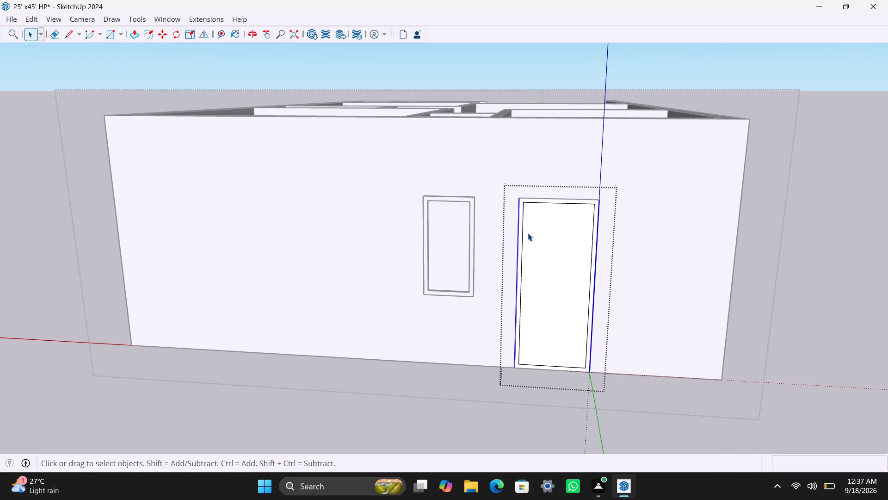
{"action": "left_click", "coordinate": [545, 261]}
{"action": "key", "text": "Delete"}
Extrude the door frame face 2.5" inside its group.
{"action": "scroll", "coordinate": [521, 331], "scroll_direction": "up", "scroll_amount": 4}
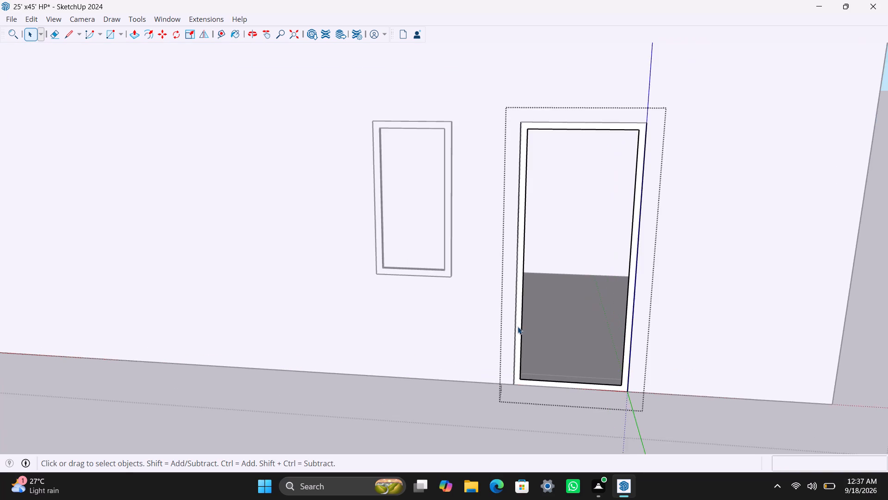
{"action": "scroll", "coordinate": [518, 326], "scroll_direction": "up", "scroll_amount": 2}
{"action": "left_click", "coordinate": [519, 321]}
{"action": "key", "text": "p"}
{"action": "left_click", "coordinate": [519, 322]}
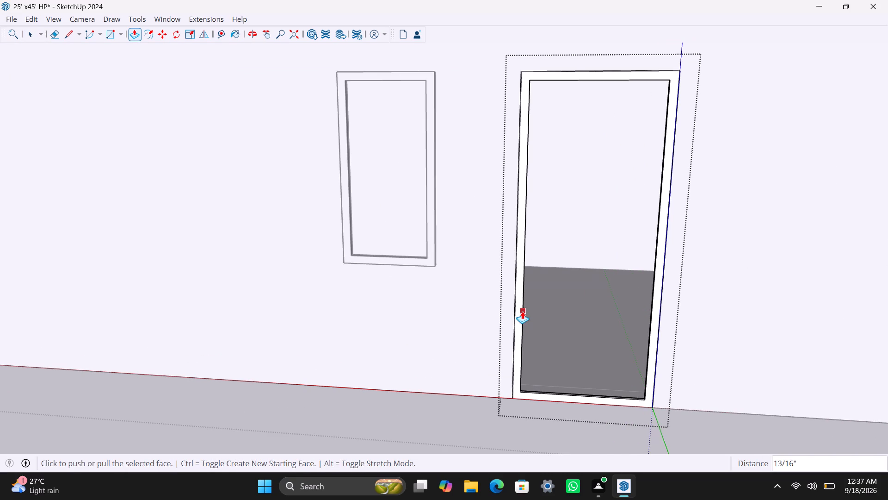
{"action": "type", "text": "2.5\""}
{"action": "key", "text": "Return"}
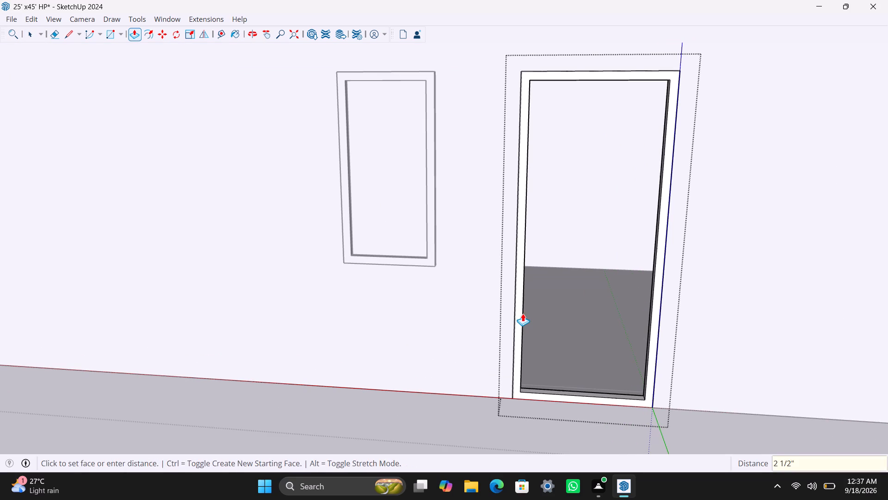
{"action": "key", "text": "space"}
Draw a rectangle filling the door frame's inner opening and make it a group for the door panel.
{"action": "key", "text": "r"}
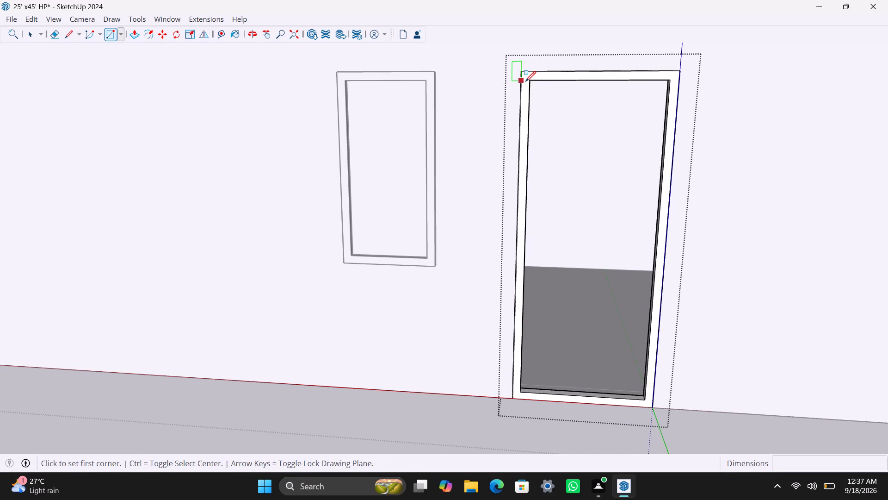
{"action": "left_click_drag", "start_coordinate": [527, 81], "coordinate": [531, 82]}
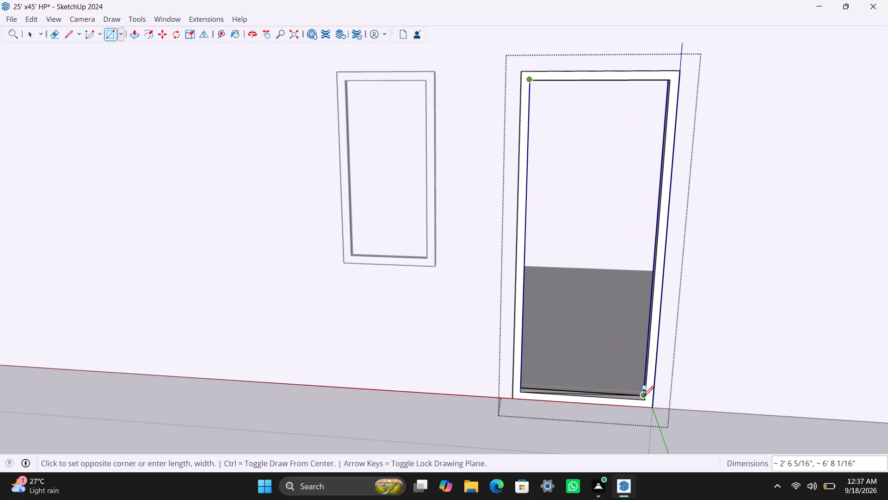
{"action": "left_click", "coordinate": [646, 399]}
{"action": "key", "text": "space"}
{"action": "double_click", "coordinate": [623, 371]}
{"action": "right_click", "coordinate": [623, 371]}
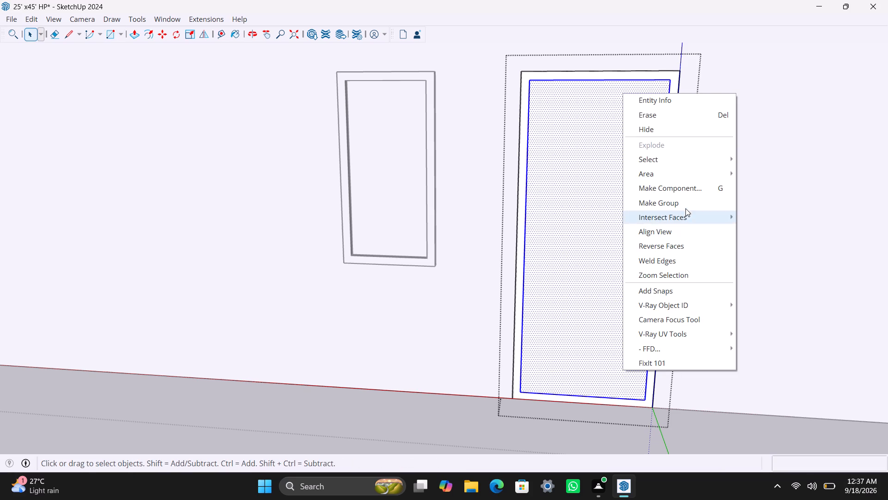
{"action": "left_click", "coordinate": [685, 206]}
Extrude the door panel 18 mm thick inside its group.
{"action": "triple_click", "coordinate": [593, 274]}
{"action": "key", "text": "p"}
{"action": "left_click_drag", "start_coordinate": [593, 274], "coordinate": [588, 262]}
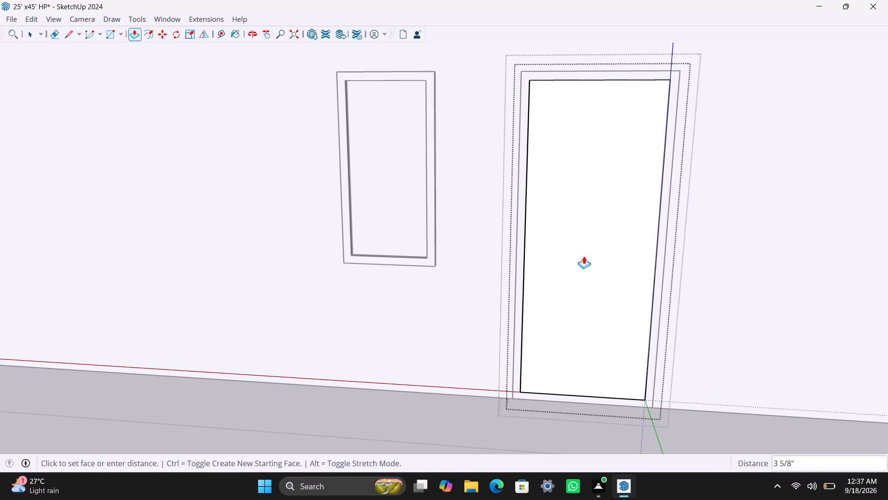
{"action": "type", "text": "18MM"}
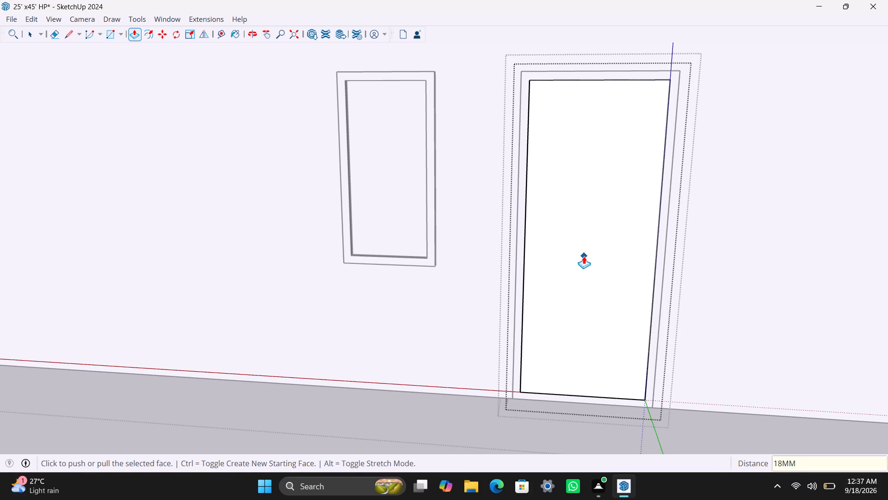
{"action": "key", "text": "Return"}
Place guides on the door panel 6" in from the edge nearest the window and 4' below the top edge.
{"action": "key", "text": "t"}
{"action": "left_click", "coordinate": [526, 272]}
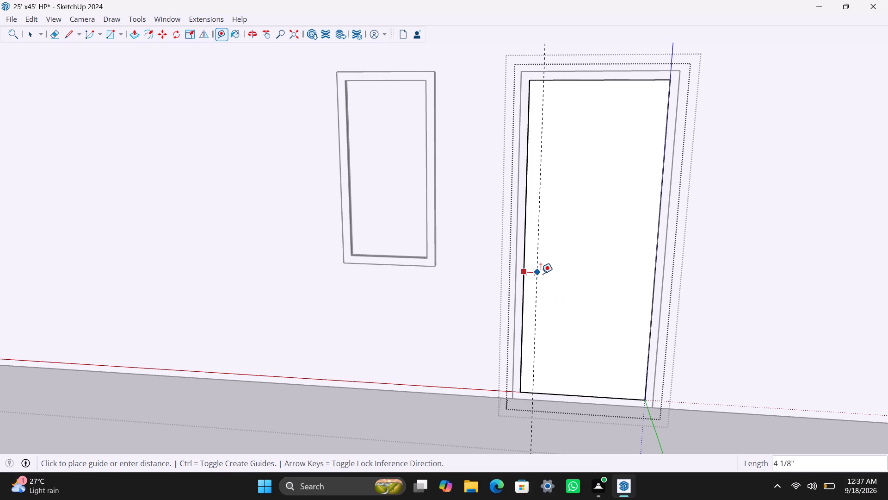
{"action": "type", "text": "6\""}
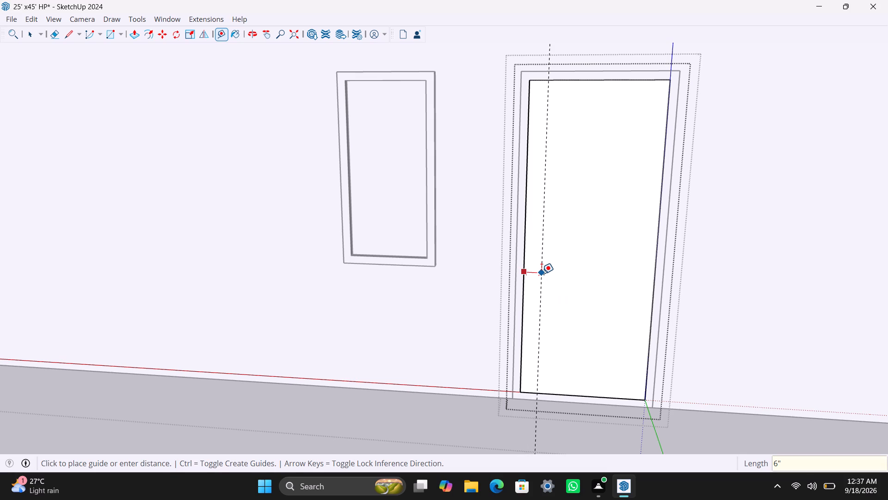
{"action": "key", "text": "Return"}
{"action": "left_click_drag", "start_coordinate": [612, 80], "coordinate": [610, 97]}
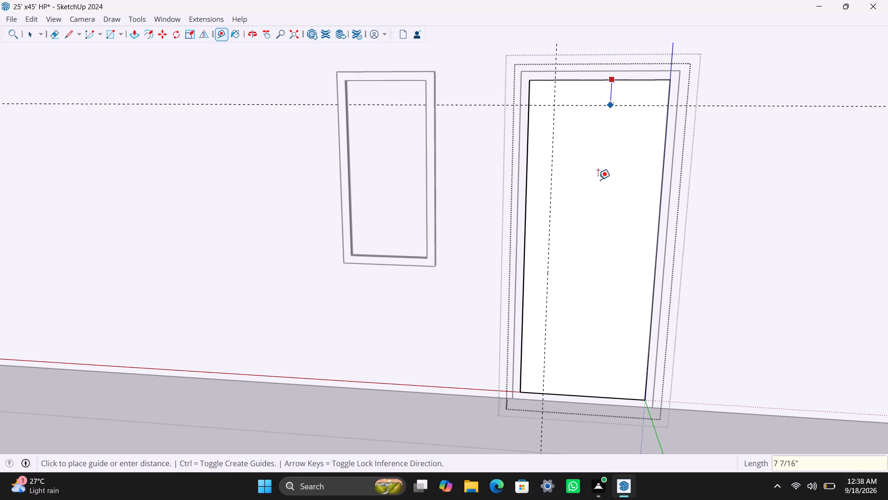
{"action": "type", "text": "4'"}
{"action": "key", "text": "Return"}
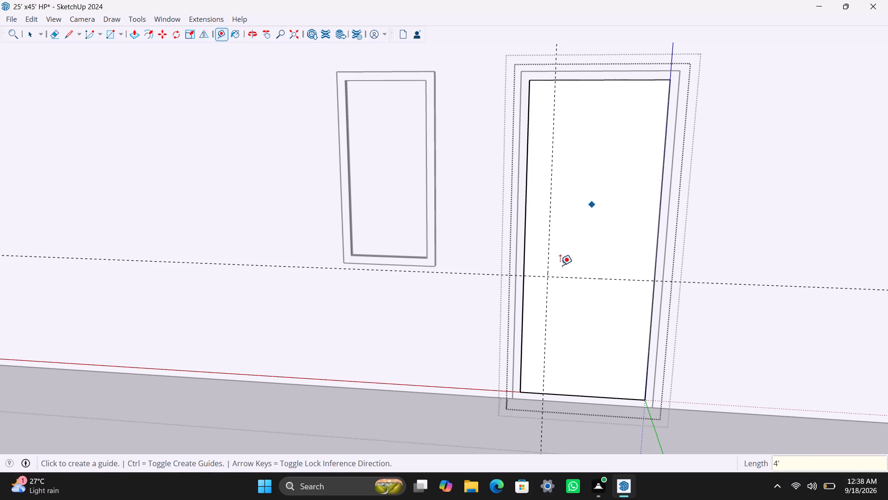
Add parallel guides 1.5" farther in from the vertical guide and 8" above the horizontal guide.
{"action": "left_click", "coordinate": [551, 251]}
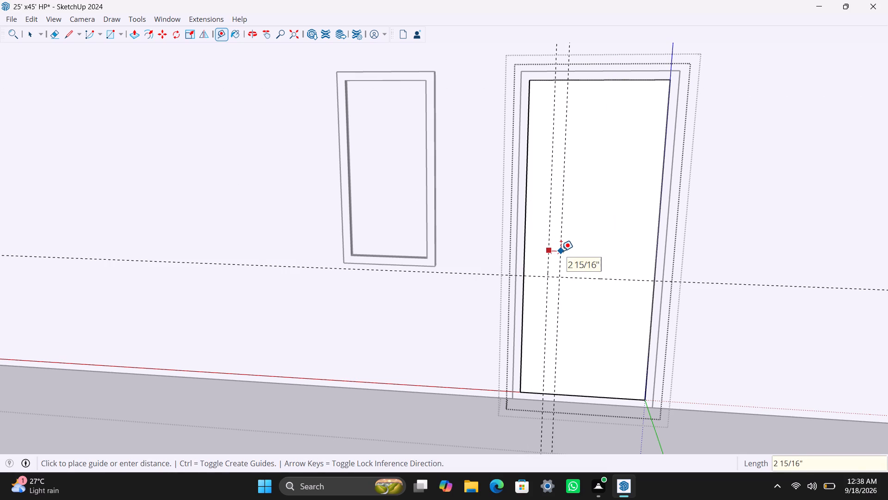
{"action": "type", "text": "1.5\""}
{"action": "key", "text": "Return"}
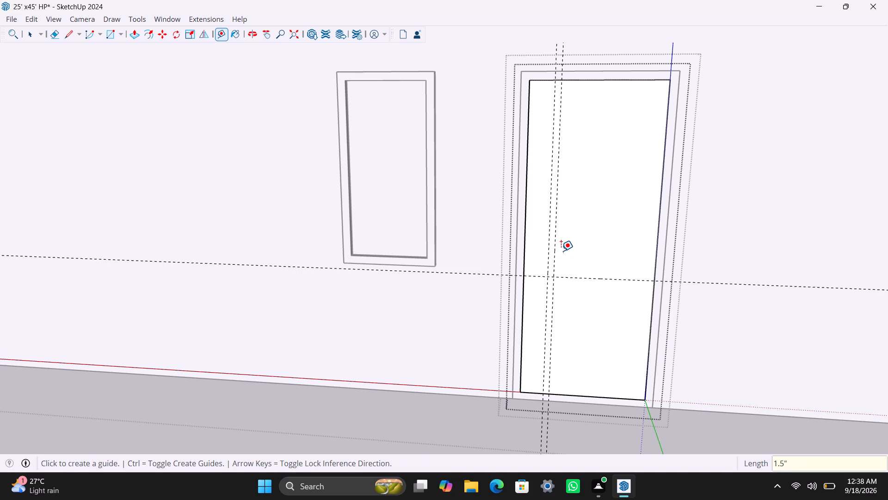
{"action": "left_click", "coordinate": [563, 277]}
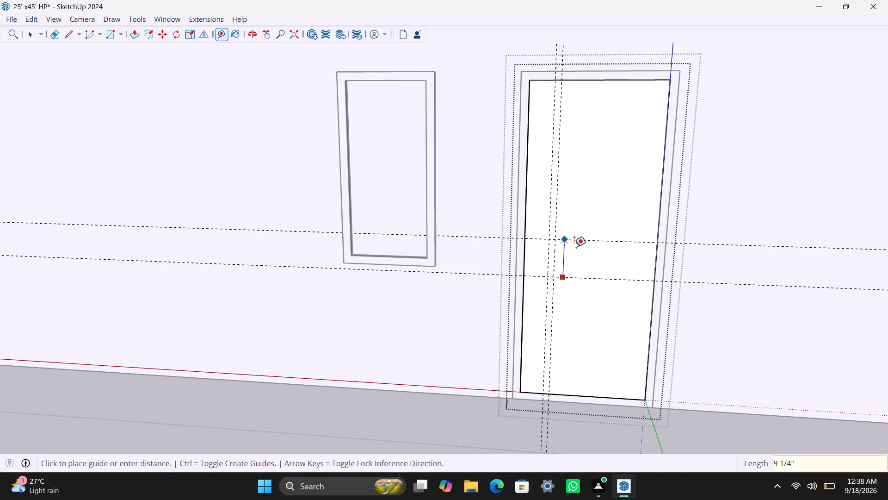
{"action": "type", "text": "8\""}
{"action": "key", "text": "Return"}
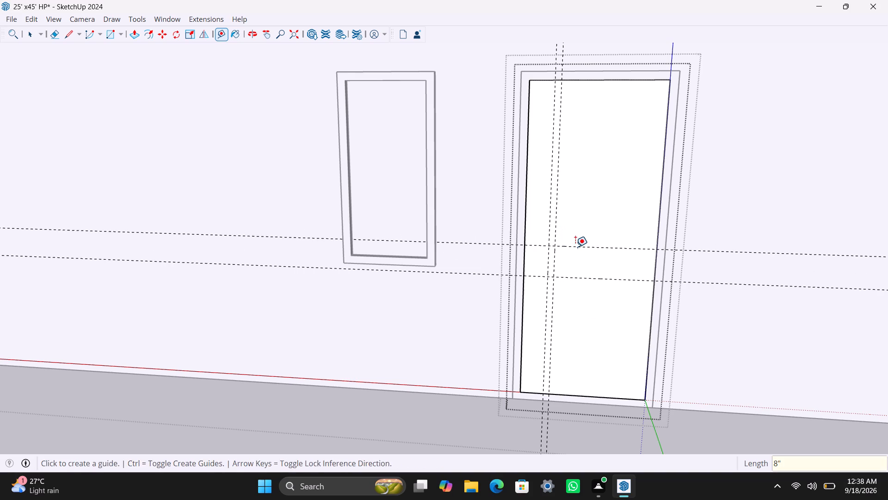
Draw a 1.5" by 8" handle rectangle between the guides on the door panel and group it.
{"action": "key", "text": "space"}
{"action": "key", "text": "r"}
{"action": "scroll", "coordinate": [548, 273], "scroll_direction": "up", "scroll_amount": 5}
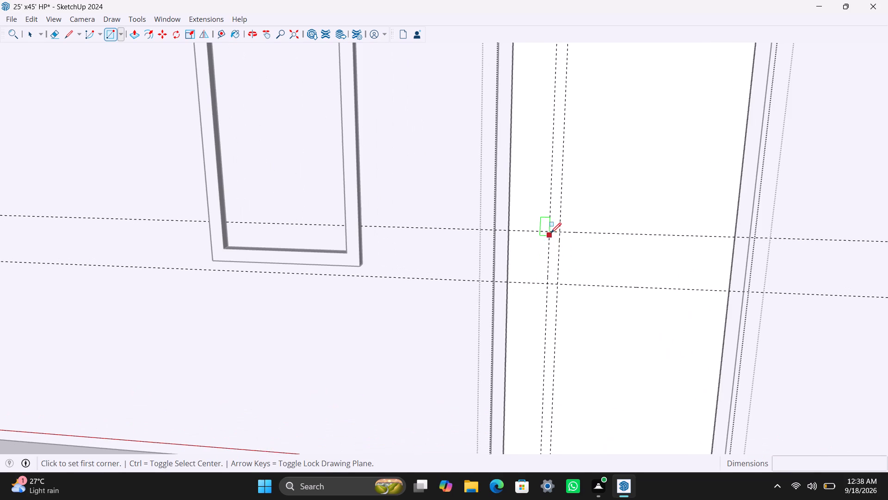
{"action": "left_click_drag", "start_coordinate": [551, 231], "coordinate": [553, 242]}
{"action": "left_click", "coordinate": [556, 284]}
{"action": "key", "text": "space"}
{"action": "double_click", "coordinate": [553, 266]}
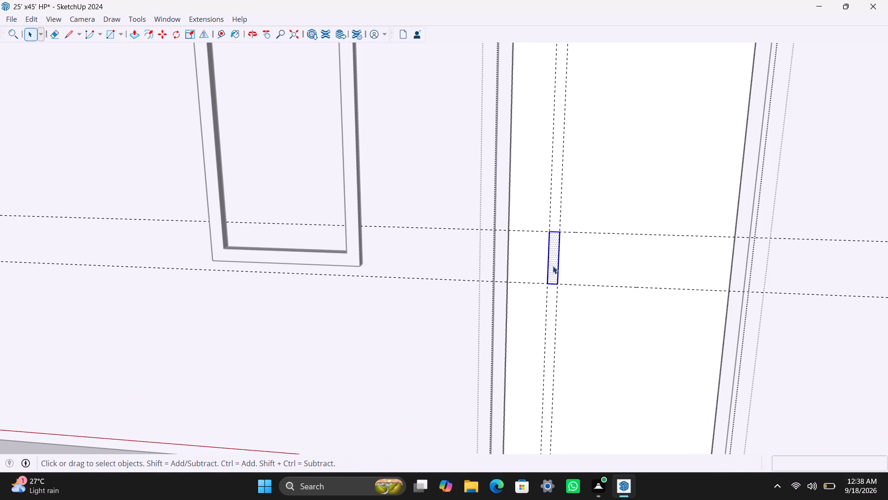
{"action": "right_click", "coordinate": [553, 265]}
{"action": "left_click", "coordinate": [607, 115]}
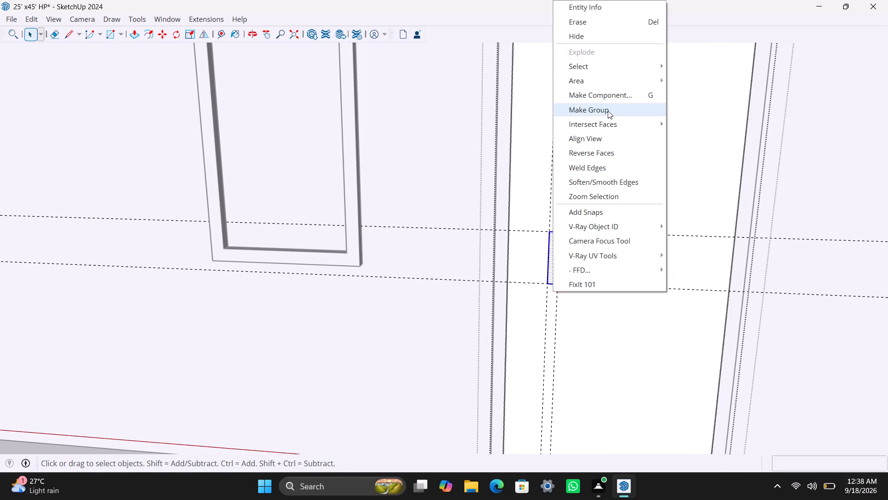
{"action": "left_click", "coordinate": [608, 111]}
Extrude the door handle 0.5" inside its group, then leave the nested door groups.
{"action": "scroll", "coordinate": [542, 256], "scroll_direction": "up", "scroll_amount": 3}
{"action": "triple_click", "coordinate": [555, 256]}
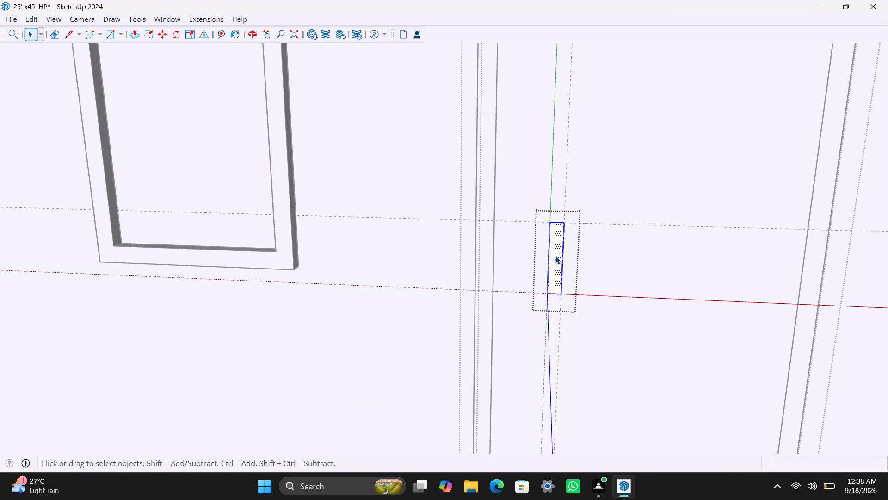
{"action": "key", "text": "p"}
{"action": "left_click", "coordinate": [555, 256]}
{"action": "type", "text": "0.5\""}
{"action": "key", "text": "Return"}
{"action": "key", "text": "space"}
{"action": "scroll", "coordinate": [527, 299], "scroll_direction": "down", "scroll_amount": 3}
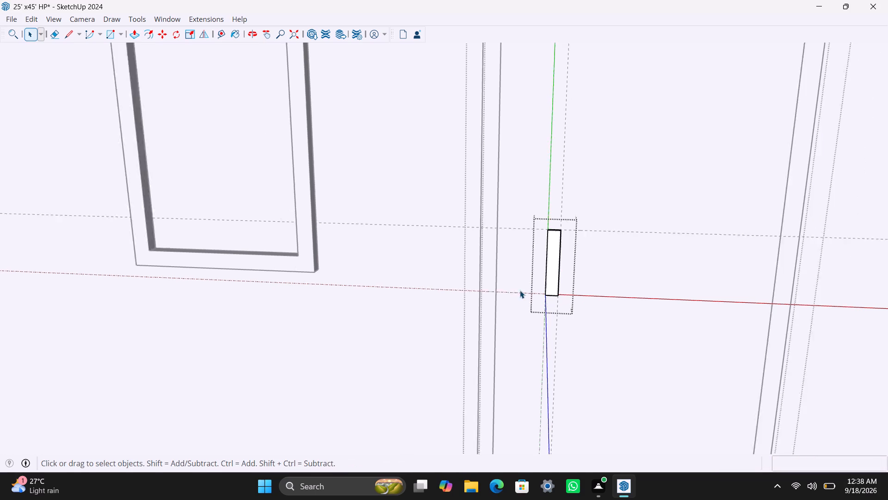
{"action": "scroll", "coordinate": [520, 290], "scroll_direction": "down", "scroll_amount": 17}
{"action": "triple_click", "coordinate": [711, 368]}
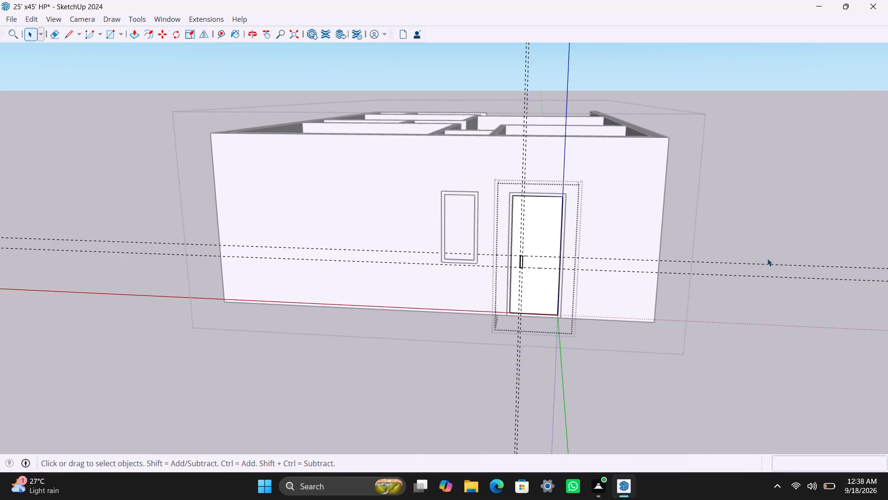
{"action": "scroll", "coordinate": [791, 213], "scroll_direction": "down", "scroll_amount": 4}
{"action": "middle_click_drag", "start_coordinate": [783, 235], "coordinate": [70, 244]}
{"action": "left_click", "coordinate": [488, 307]}
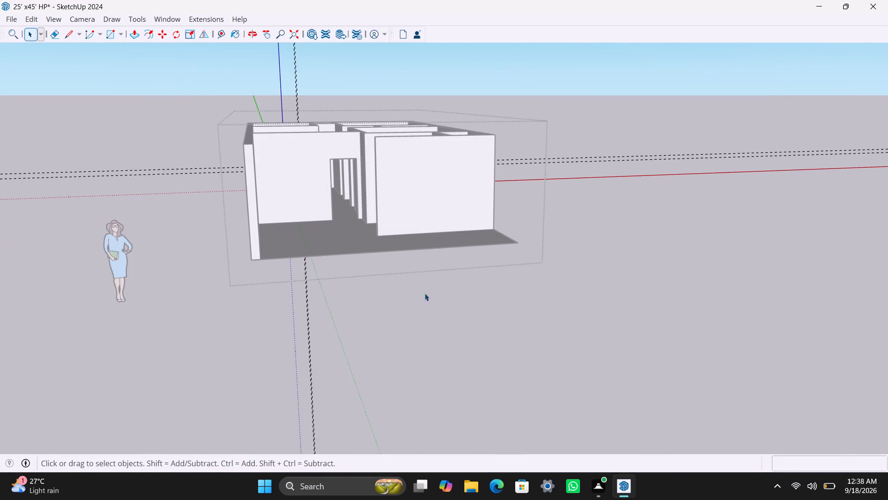
{"action": "left_click", "coordinate": [421, 295]}
Draw a 7' by 3' rectangle over the hallway door opening in the wall facing the open area with the sliding window.
{"action": "scroll", "coordinate": [304, 199], "scroll_direction": "up", "scroll_amount": 3}
{"action": "middle_click_drag", "start_coordinate": [425, 248], "coordinate": [375, 264]}
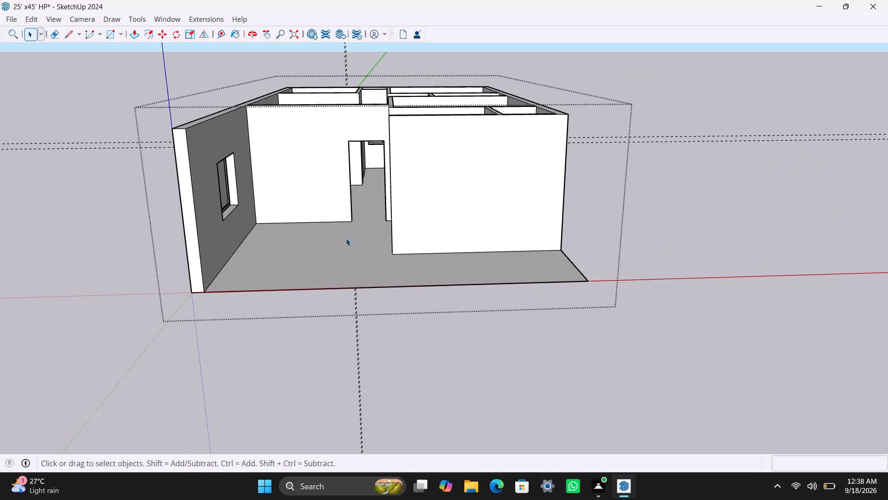
{"action": "middle_click_drag", "start_coordinate": [346, 238], "coordinate": [421, 311]}
{"action": "scroll", "coordinate": [415, 280], "scroll_direction": "up", "scroll_amount": 6}
{"action": "middle_click_drag", "start_coordinate": [424, 286], "coordinate": [373, 281]}
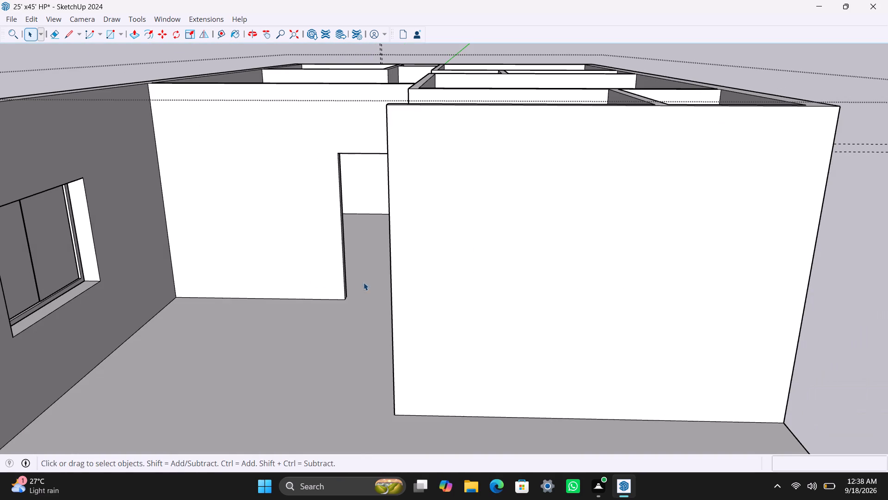
{"action": "key", "text": "r"}
{"action": "middle_click_drag", "start_coordinate": [351, 278], "coordinate": [390, 299]}
{"action": "scroll", "coordinate": [428, 209], "scroll_direction": "up", "scroll_amount": 1}
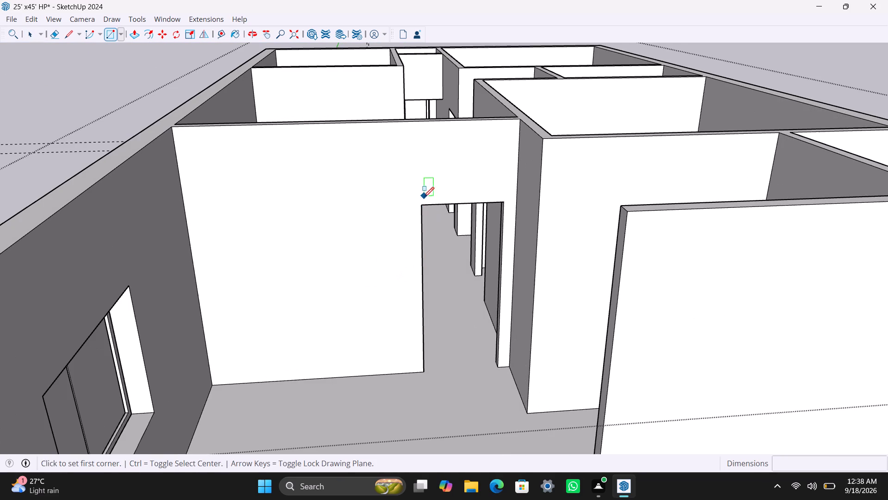
{"action": "left_click_drag", "start_coordinate": [425, 204], "coordinate": [430, 214]}
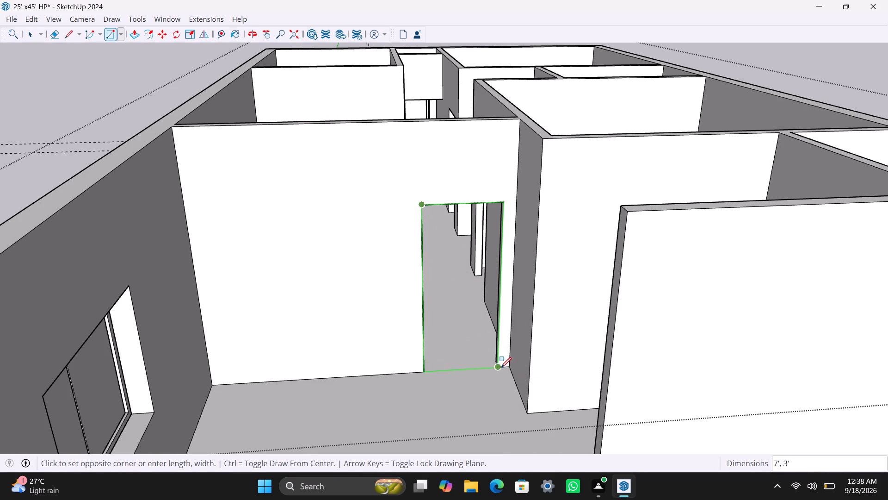
{"action": "left_click", "coordinate": [501, 367]}
{"action": "key", "text": "space"}
Group the hallway door rectangle and open the group for editing.
{"action": "double_click", "coordinate": [477, 332]}
{"action": "right_click", "coordinate": [476, 331]}
{"action": "left_click", "coordinate": [505, 169]}
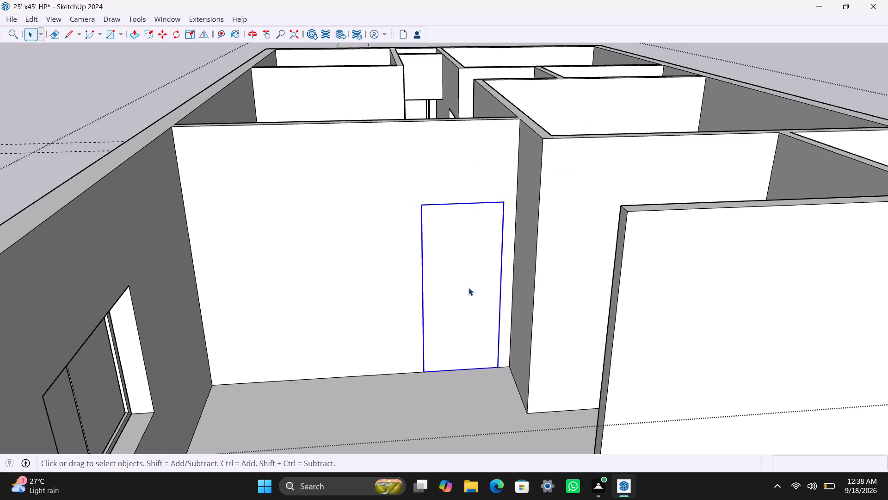
{"action": "double_click", "coordinate": [468, 287]}
Offset the hallway door outline 2" inward and delete the inner face to leave only the frame.
{"action": "left_click", "coordinate": [462, 282]}
{"action": "key", "text": "f"}
{"action": "left_click", "coordinate": [438, 262]}
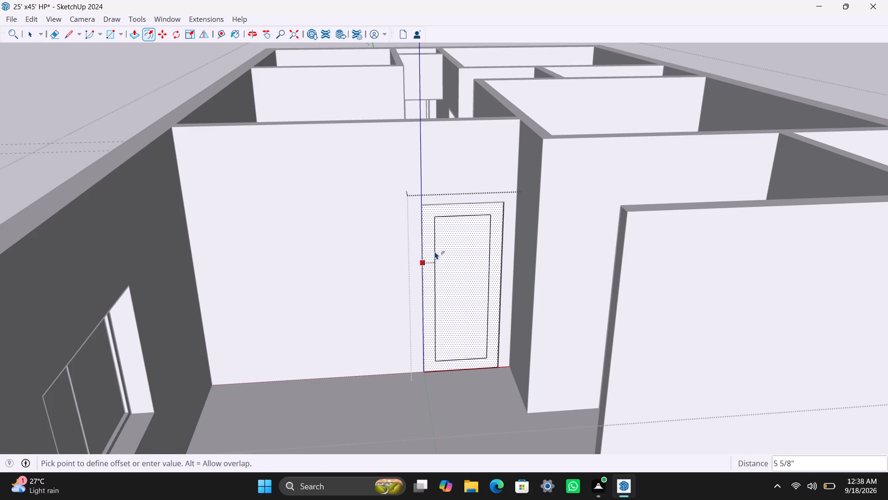
{"action": "type", "text": "2\""}
{"action": "key", "text": "Return"}
{"action": "key", "text": "space"}
{"action": "left_click", "coordinate": [450, 264]}
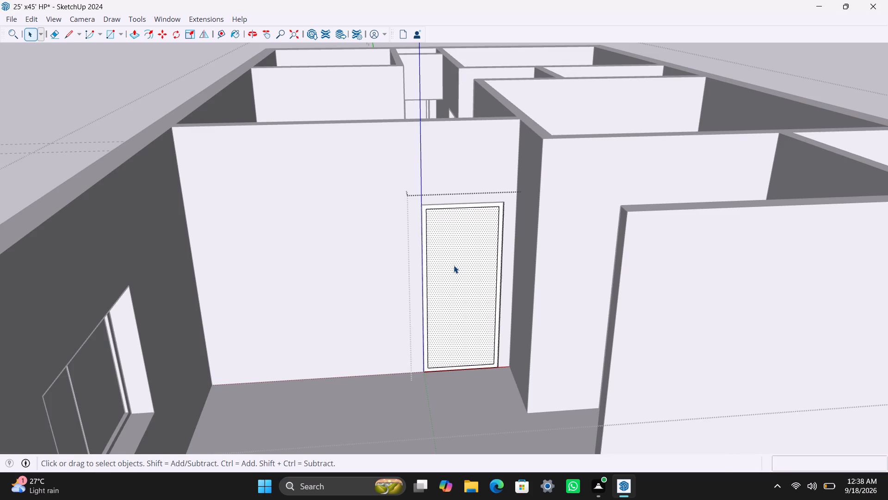
{"action": "key", "text": "Delete"}
Extrude the hallway door frame 2.5" within its group.
{"action": "scroll", "coordinate": [452, 287], "scroll_direction": "up", "scroll_amount": 5}
{"action": "middle_click_drag", "start_coordinate": [435, 347], "coordinate": [402, 350]}
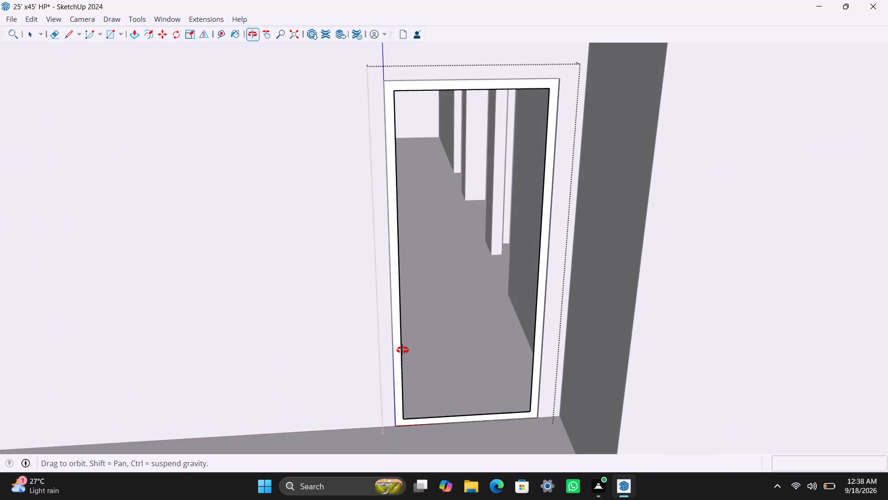
{"action": "middle_click_drag", "start_coordinate": [402, 350], "coordinate": [394, 352]}
{"action": "scroll", "coordinate": [380, 352], "scroll_direction": "up", "scroll_amount": 2}
{"action": "left_click", "coordinate": [367, 349]}
{"action": "key", "text": "p"}
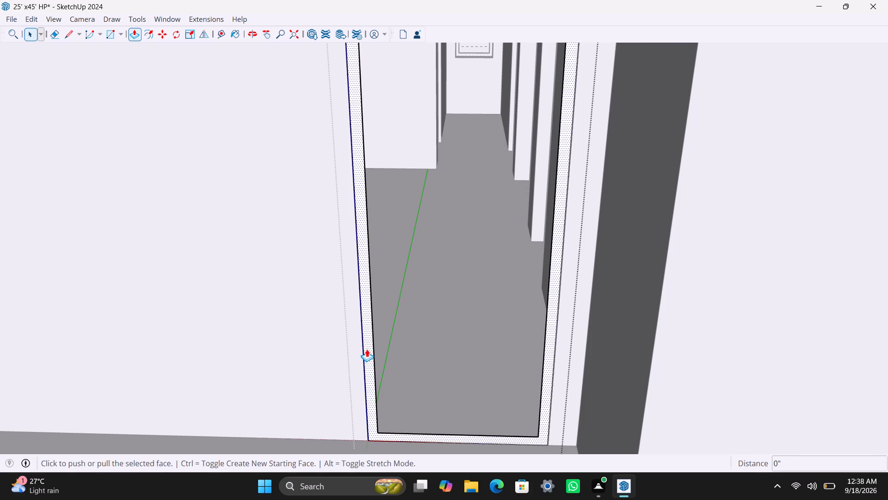
{"action": "left_click", "coordinate": [367, 349]}
{"action": "key", "text": "1"}
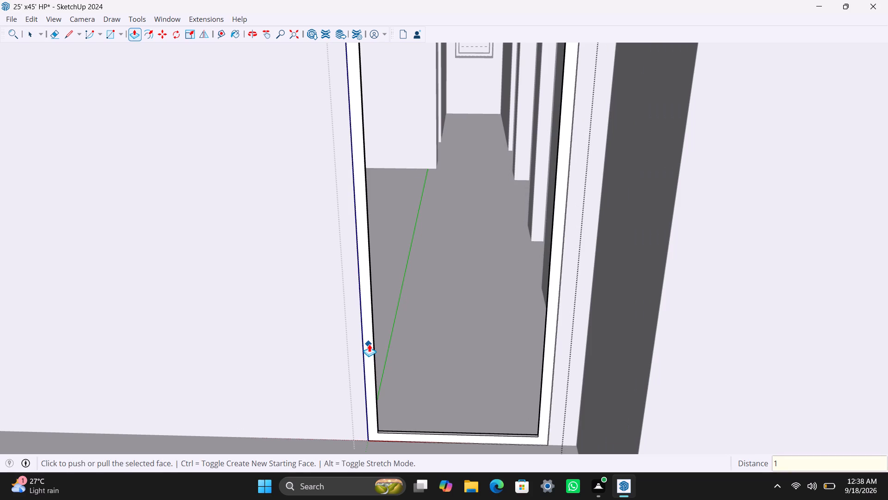
{"action": "key", "text": "BackSpace"}
{"action": "type", "text": "2.5\""}
{"action": "key", "text": "Return"}
{"action": "key", "text": "space"}
Fill the inside of the hallway door frame with a 6' 8" by 2' 8" rectangle and group it.
{"action": "scroll", "coordinate": [406, 300], "scroll_direction": "down", "scroll_amount": 3}
{"action": "key", "text": "r"}
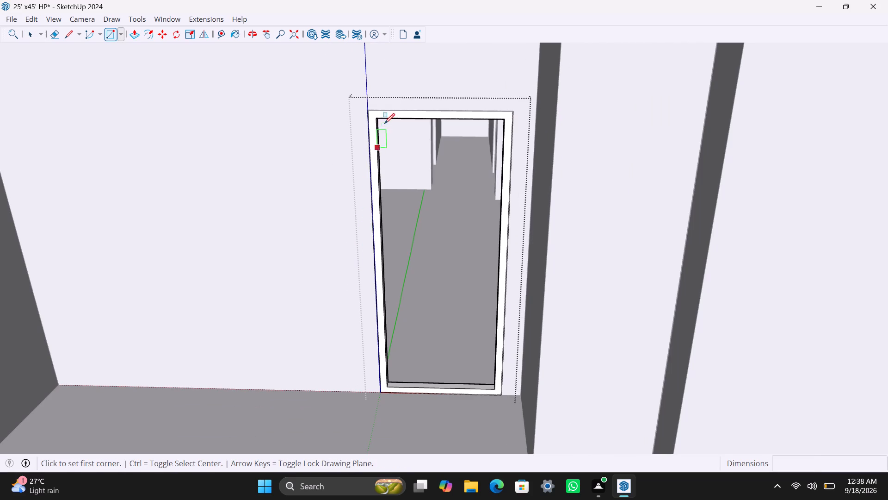
{"action": "left_click_drag", "start_coordinate": [376, 122], "coordinate": [378, 139]}
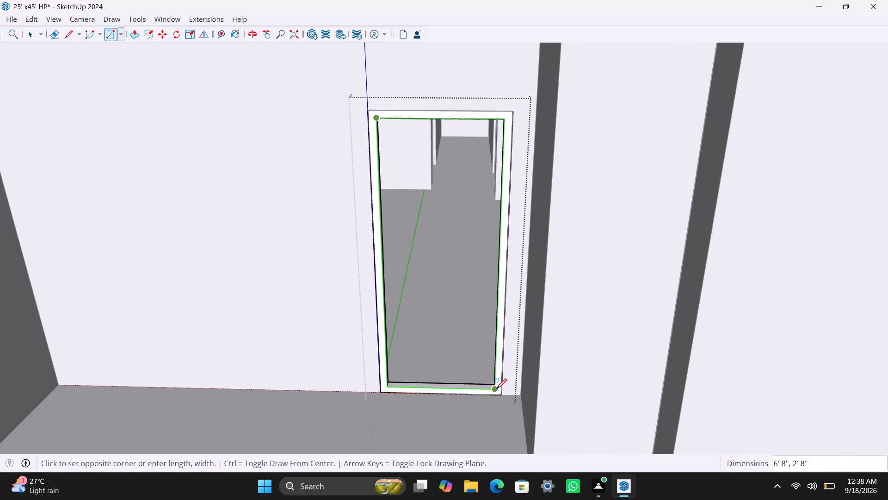
{"action": "left_click", "coordinate": [496, 388]}
{"action": "key", "text": "space"}
{"action": "double_click", "coordinate": [454, 354]}
{"action": "right_click", "coordinate": [454, 353]}
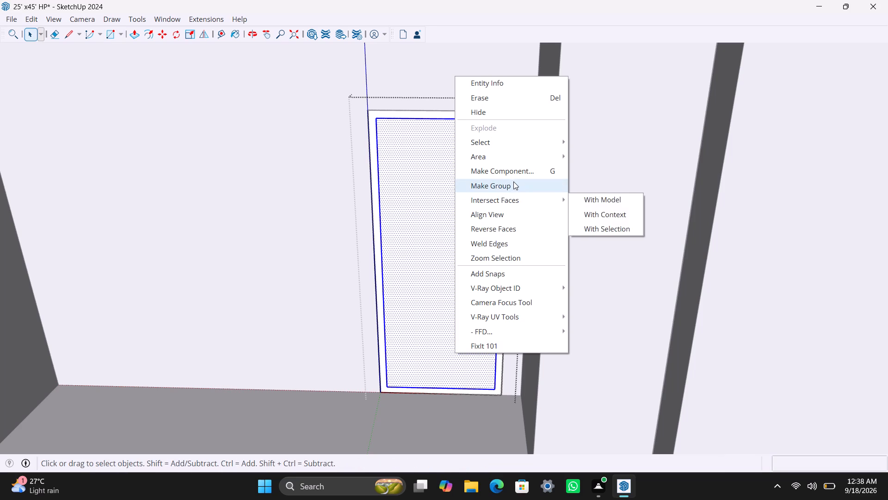
{"action": "left_click", "coordinate": [513, 181]}
Open the hallway door panel group and extrude its face 18 mm.
{"action": "triple_click", "coordinate": [461, 280]}
{"action": "left_click", "coordinate": [461, 276]}
{"action": "key", "text": "p"}
{"action": "left_click_drag", "start_coordinate": [461, 275], "coordinate": [459, 266]}
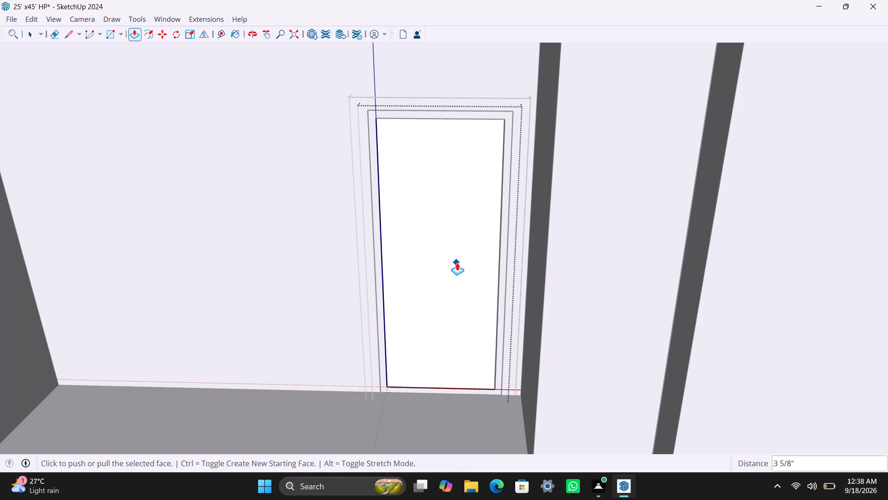
{"action": "type", "text": "18MM"}
{"action": "key", "text": "Return"}
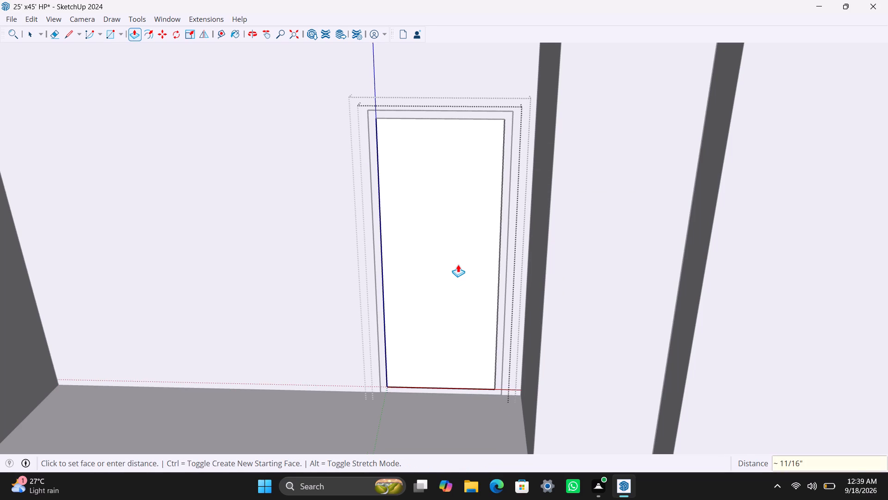
Place vertical guides for the handle, one 6" in from the door panel's side edge and another 1.5" further in.
{"action": "key", "text": "t"}
{"action": "left_click", "coordinate": [385, 288]}
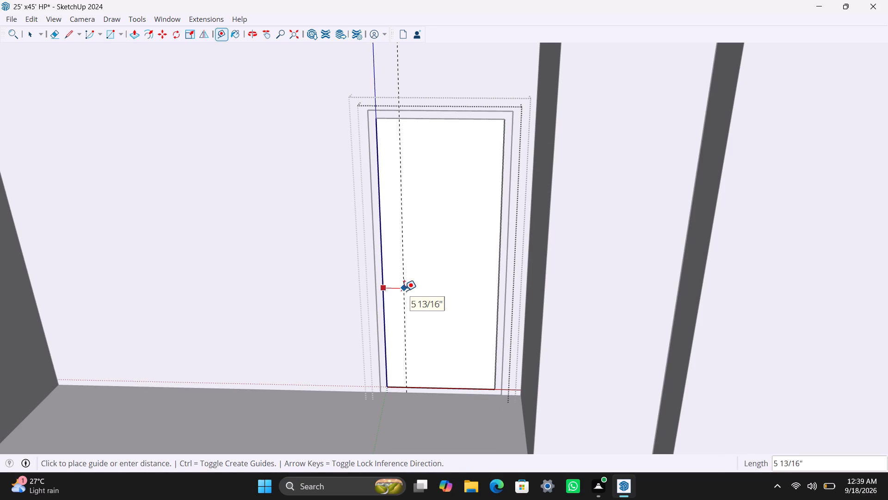
{"action": "type", "text": "6\""}
{"action": "key", "text": "Return"}
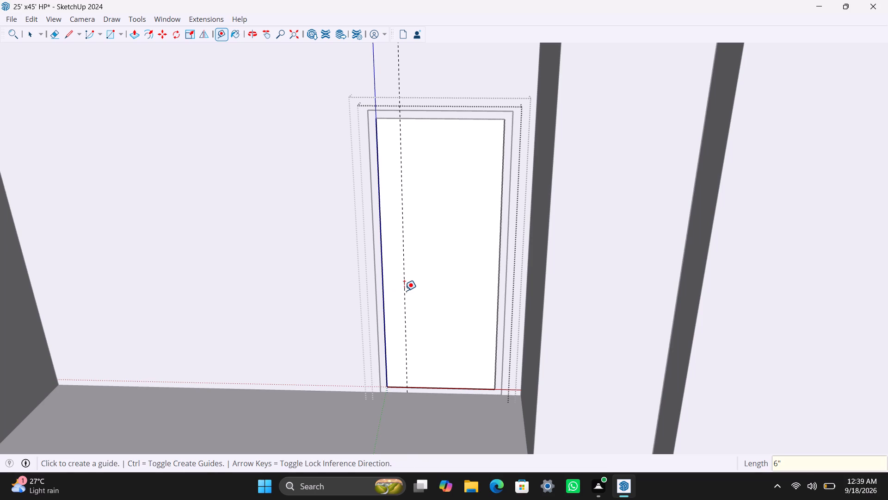
{"action": "left_click", "coordinate": [404, 292]}
{"action": "type", "text": "1."}
{"action": "type", "text": "5\""}
{"action": "key", "text": "Return"}
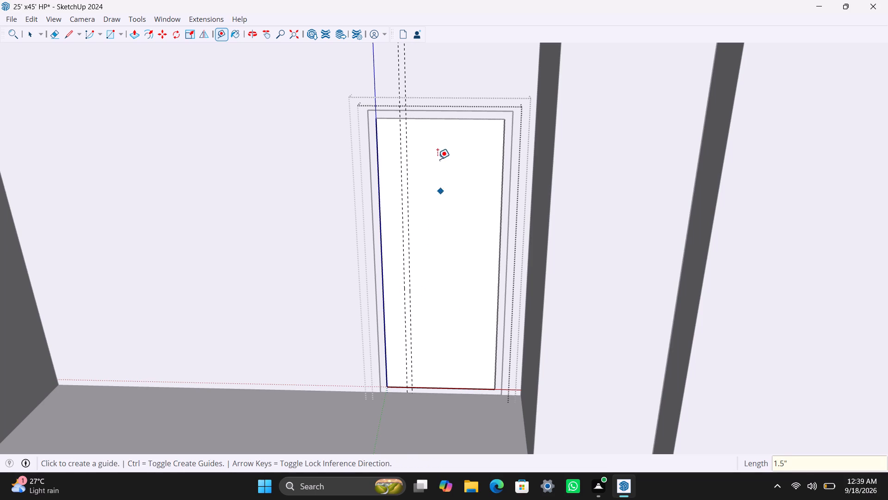
Place horizontal guides for the handle, one 4' below the door panel's top edge and another 8" above that guide.
{"action": "left_click_drag", "start_coordinate": [441, 118], "coordinate": [439, 139]}
{"action": "type", "text": "4'"}
{"action": "key", "text": "Return"}
{"action": "left_click_drag", "start_coordinate": [461, 291], "coordinate": [461, 286]}
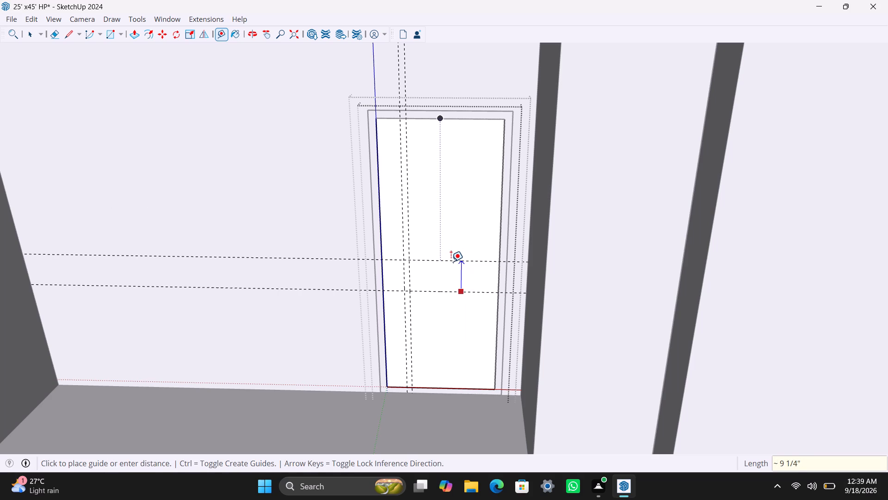
{"action": "type", "text": "8\""}
{"action": "key", "text": "Return"}
Draw the 8" by 1.5" handle rectangle between the guide intersections on the door panel and group it.
{"action": "key", "text": "space"}
{"action": "scroll", "coordinate": [416, 280], "scroll_direction": "up", "scroll_amount": 4}
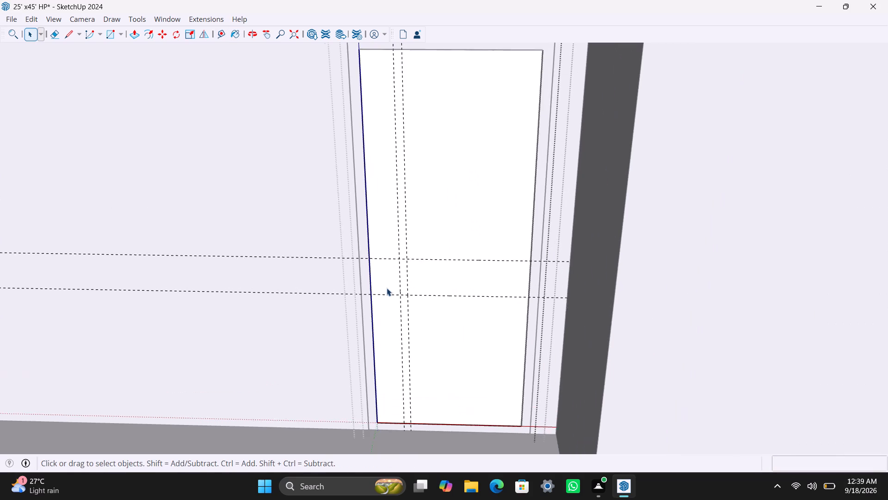
{"action": "scroll", "coordinate": [387, 288], "scroll_direction": "up", "scroll_amount": 1}
{"action": "key", "text": "r"}
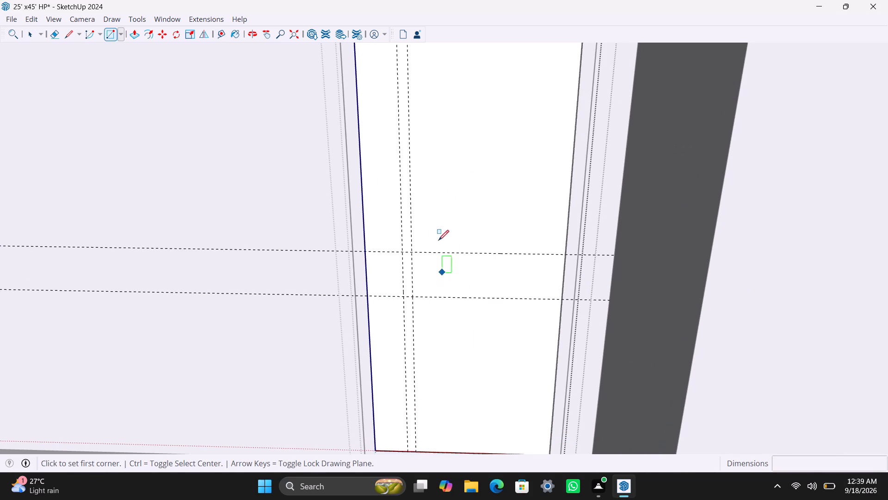
{"action": "scroll", "coordinate": [416, 244], "scroll_direction": "up", "scroll_amount": 1}
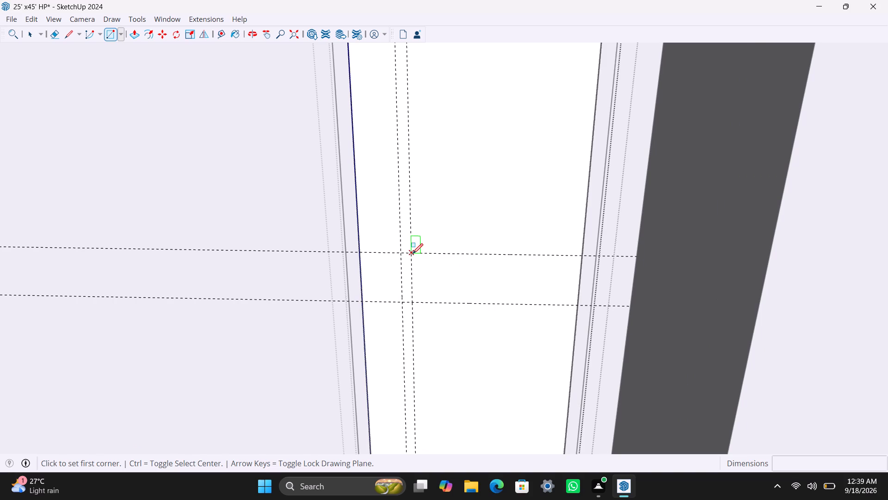
{"action": "left_click_drag", "start_coordinate": [413, 253], "coordinate": [413, 267]}
{"action": "left_click", "coordinate": [402, 300]}
{"action": "key", "text": "space"}
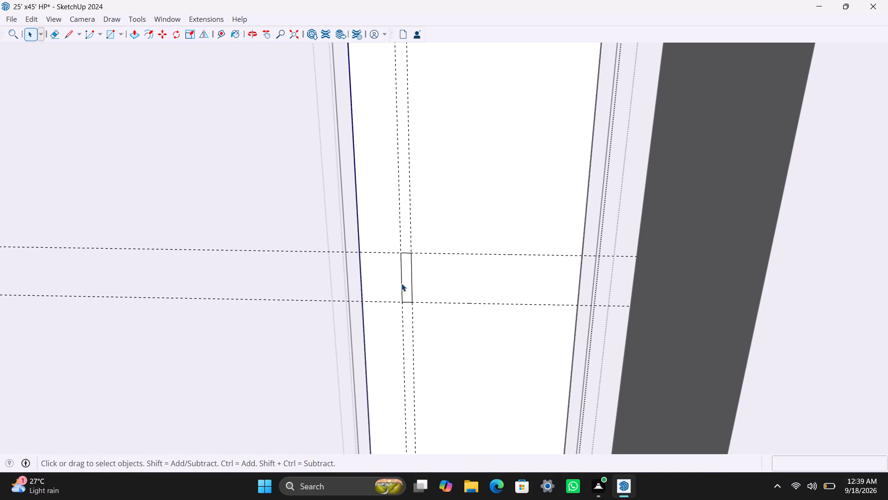
{"action": "double_click", "coordinate": [405, 270]}
{"action": "right_click", "coordinate": [405, 272]}
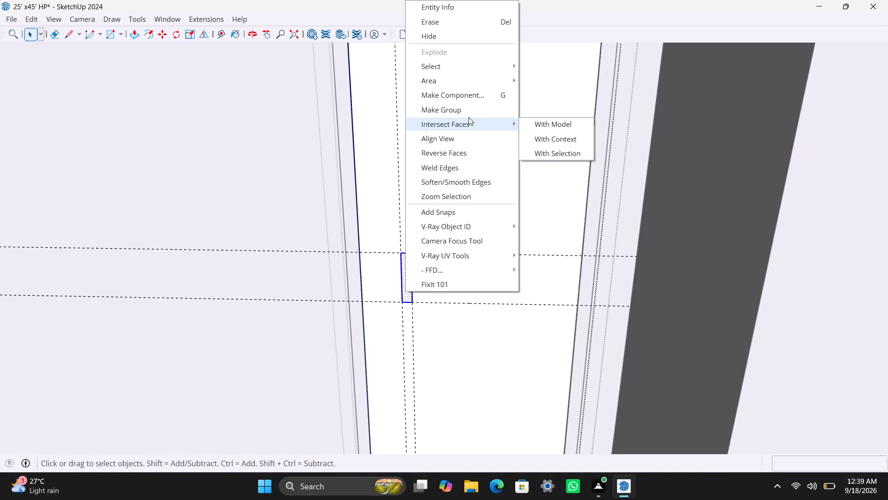
{"action": "left_click", "coordinate": [468, 108]}
Extrude the hallway door handle 0.5" inside its group, then leave the nested door groups.
{"action": "scroll", "coordinate": [396, 309], "scroll_direction": "up", "scroll_amount": 5}
{"action": "triple_click", "coordinate": [412, 275]}
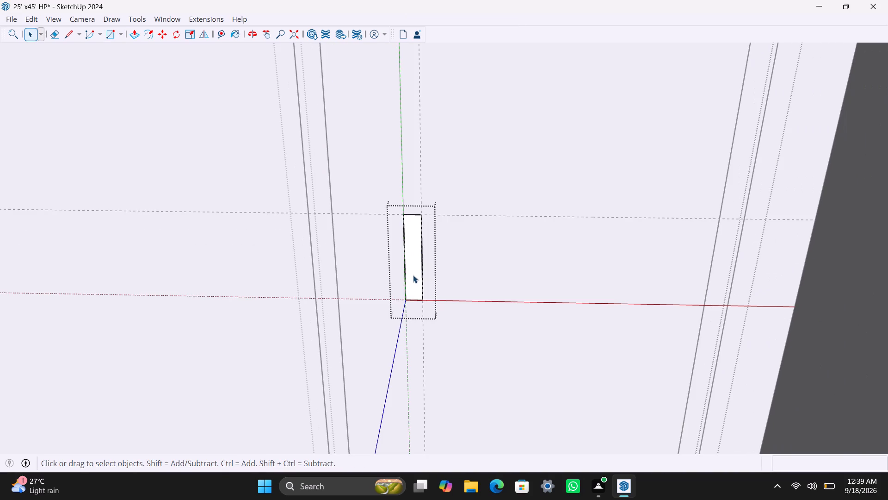
{"action": "key", "text": "p"}
{"action": "left_click", "coordinate": [413, 275]}
{"action": "type", "text": "0.5\""}
{"action": "key", "text": "Return"}
{"action": "key", "text": "space"}
{"action": "scroll", "coordinate": [419, 280], "scroll_direction": "down", "scroll_amount": 3}
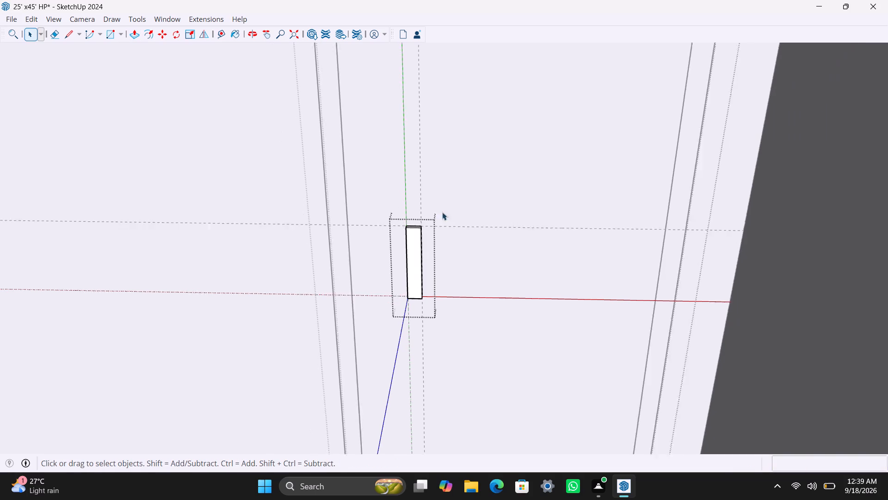
{"action": "scroll", "coordinate": [442, 212], "scroll_direction": "down", "scroll_amount": 12}
{"action": "left_click", "coordinate": [425, 320]}
{"action": "scroll", "coordinate": [402, 276], "scroll_direction": "down", "scroll_amount": 8}
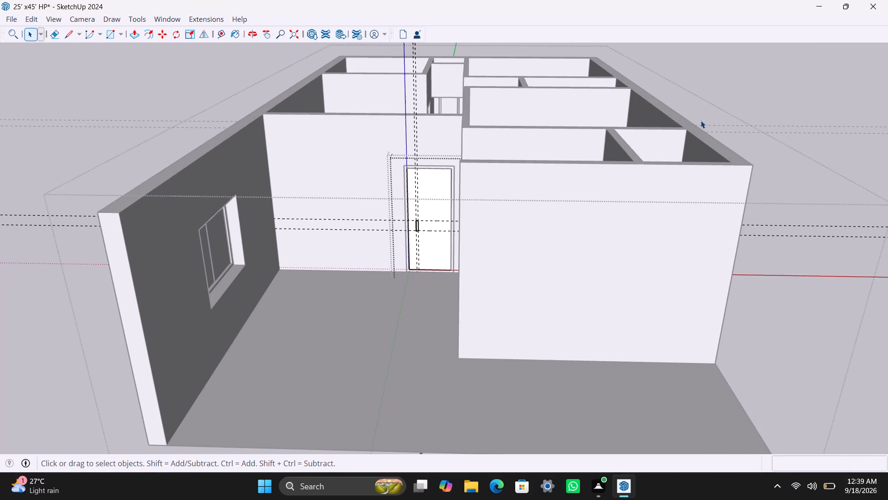
{"action": "triple_click", "coordinate": [766, 87]}
{"action": "scroll", "coordinate": [418, 235], "scroll_direction": "down", "scroll_amount": 3}
{"action": "middle_click_drag", "start_coordinate": [413, 238], "coordinate": [435, 371]}
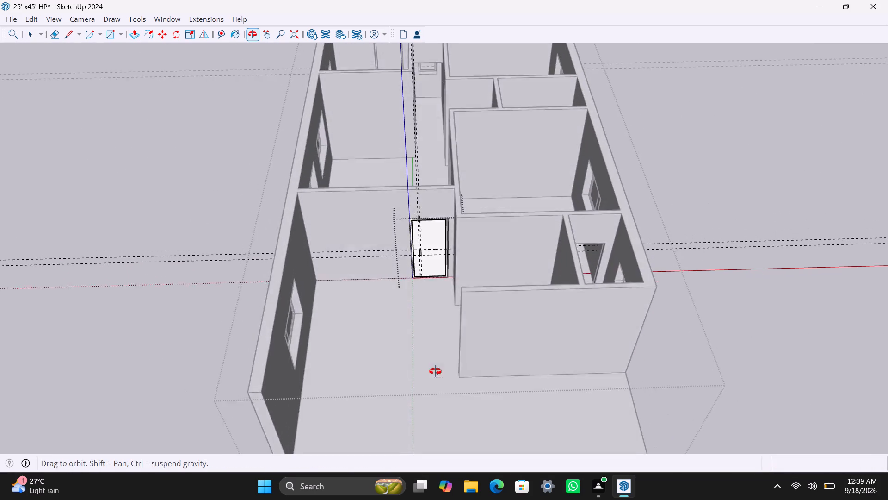
{"action": "middle_click_drag", "start_coordinate": [435, 371], "coordinate": [436, 377]}
{"action": "left_click", "coordinate": [679, 187]}
Draw a 7' high rectangle over the room door opening in the wall adjoining the finished hallway door, and group it.
{"action": "middle_click_drag", "start_coordinate": [353, 277], "coordinate": [723, 265]}
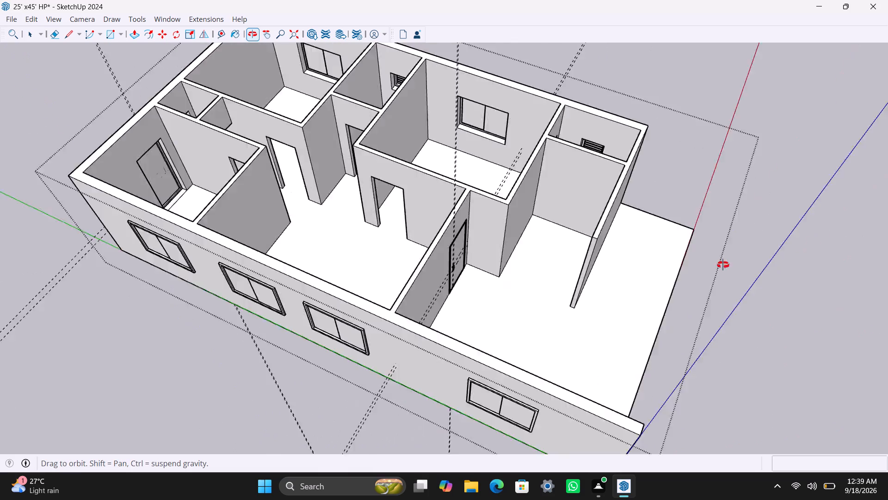
{"action": "middle_click_drag", "start_coordinate": [723, 265], "coordinate": [777, 250]}
{"action": "scroll", "coordinate": [442, 245], "scroll_direction": "up", "scroll_amount": 2}
{"action": "key", "text": "r"}
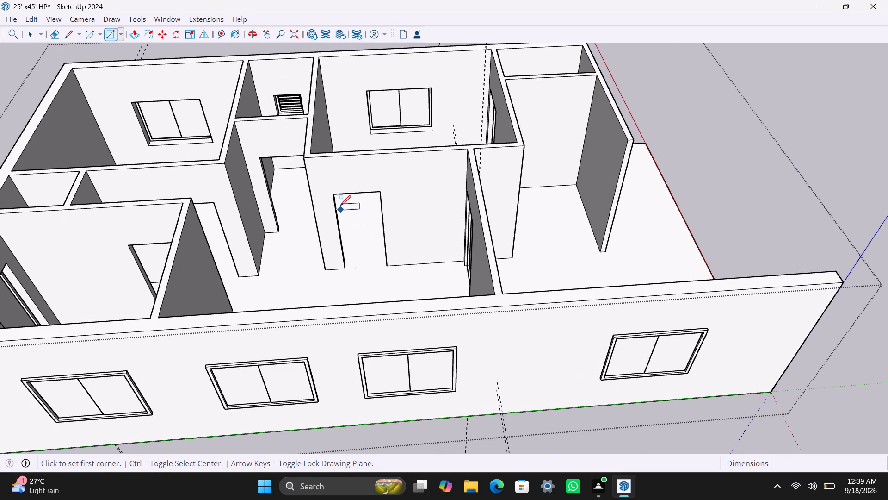
{"action": "left_click_drag", "start_coordinate": [336, 196], "coordinate": [339, 203]}
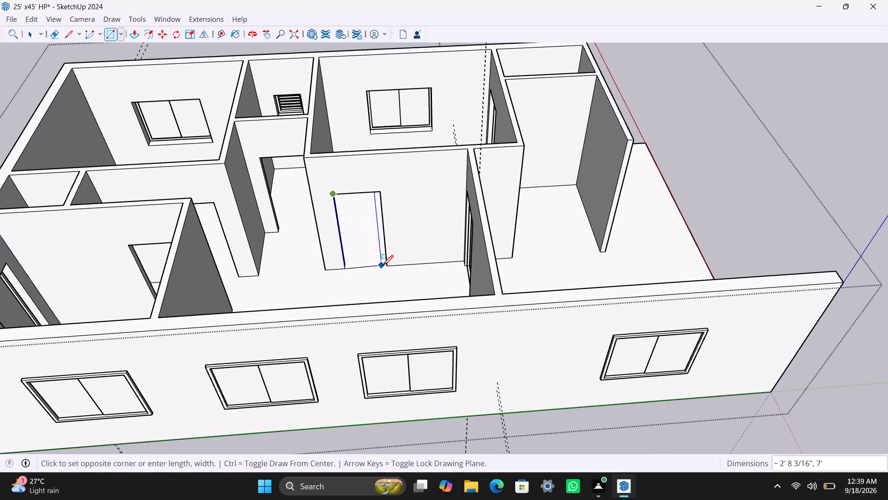
{"action": "left_click", "coordinate": [387, 265]}
{"action": "key", "text": "space"}
{"action": "double_click", "coordinate": [373, 233]}
{"action": "right_click", "coordinate": [373, 233]}
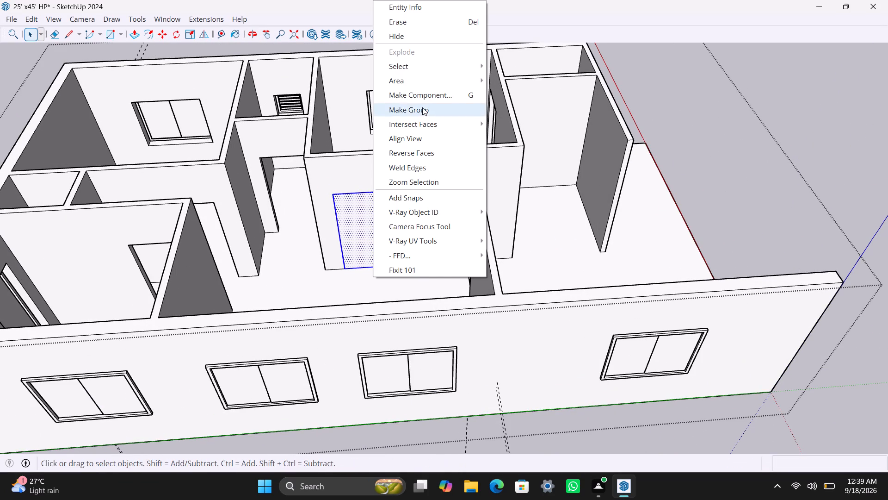
{"action": "left_click", "coordinate": [422, 107]}
Open the new door group, offset its outline 2" inward and delete the inner face to leave only the frame.
{"action": "double_click", "coordinate": [357, 228]}
{"action": "left_click", "coordinate": [353, 226]}
{"action": "key", "text": "f"}
{"action": "left_click_drag", "start_coordinate": [353, 225], "coordinate": [353, 219]}
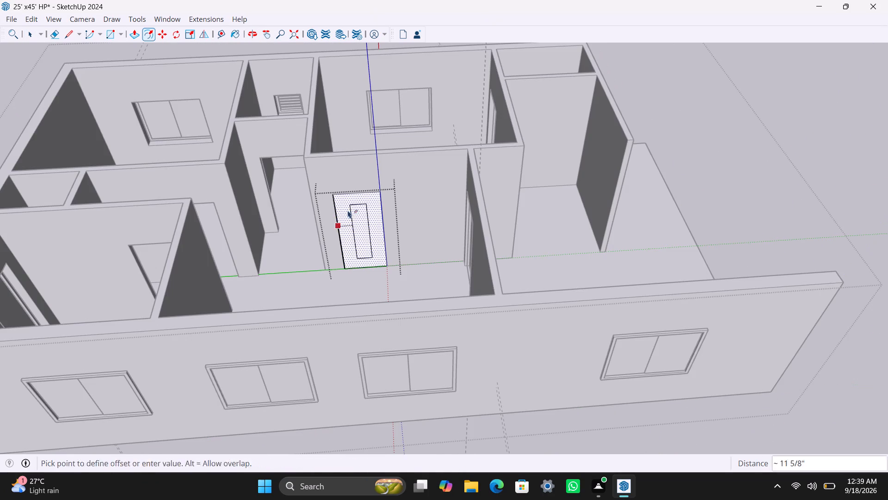
{"action": "key", "text": "2"}
{"action": "key", "text": "shift+quotedbl"}
{"action": "key", "text": "Return"}
{"action": "key", "text": "space"}
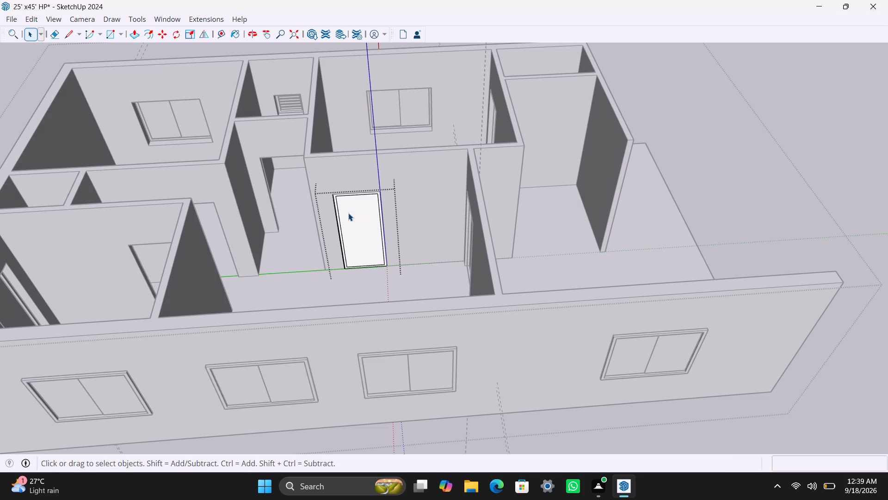
{"action": "left_click", "coordinate": [349, 214]}
{"action": "key", "text": "Delete"}
Extrude the room door frame 2.5".
{"action": "scroll", "coordinate": [346, 271], "scroll_direction": "up", "scroll_amount": 9}
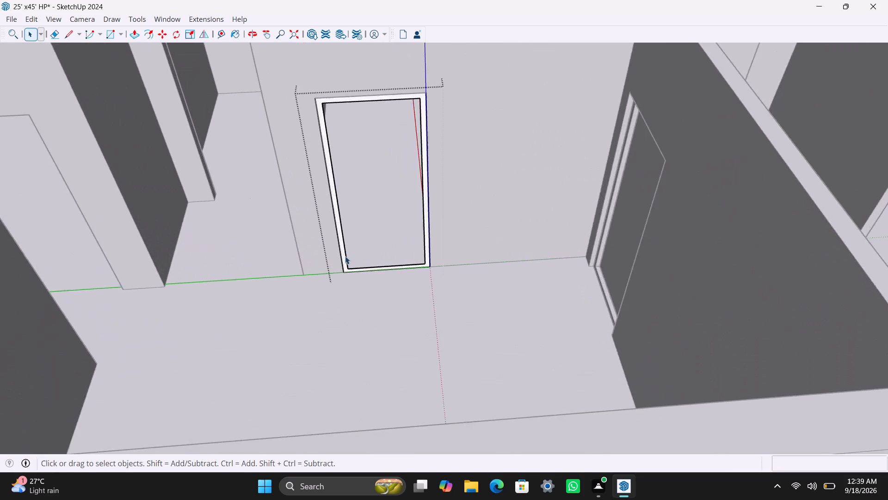
{"action": "scroll", "coordinate": [344, 250], "scroll_direction": "up", "scroll_amount": 2}
{"action": "left_click", "coordinate": [343, 245]}
{"action": "key", "text": "p"}
{"action": "left_click", "coordinate": [344, 246]}
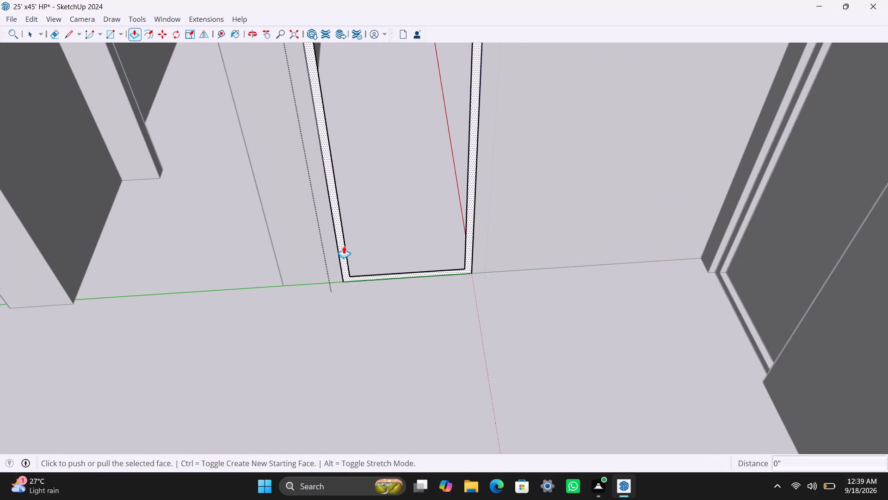
{"action": "type", "text": "2.5\""}
{"action": "key", "text": "Return"}
{"action": "key", "text": "space"}
Draw a rectangle filling the inside of the room door frame and group it as the door panel.
{"action": "scroll", "coordinate": [351, 237], "scroll_direction": "down", "scroll_amount": 4}
{"action": "key", "text": "r"}
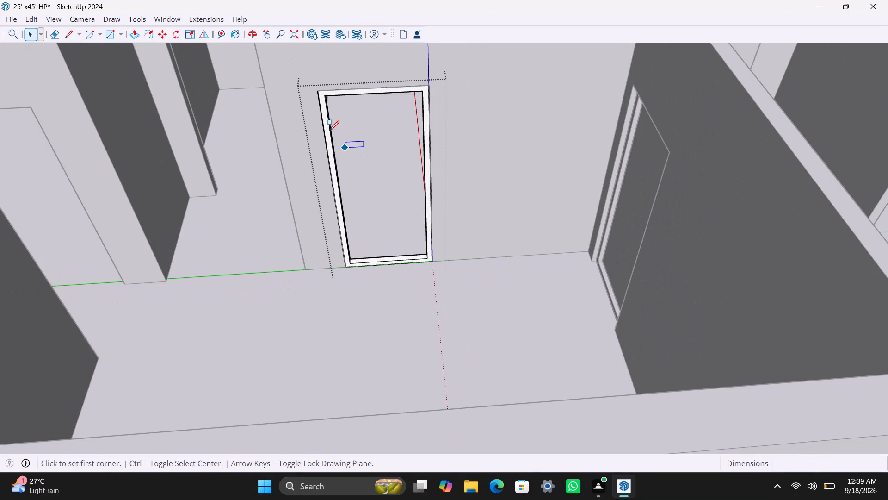
{"action": "left_click_drag", "start_coordinate": [331, 94], "coordinate": [332, 100]}
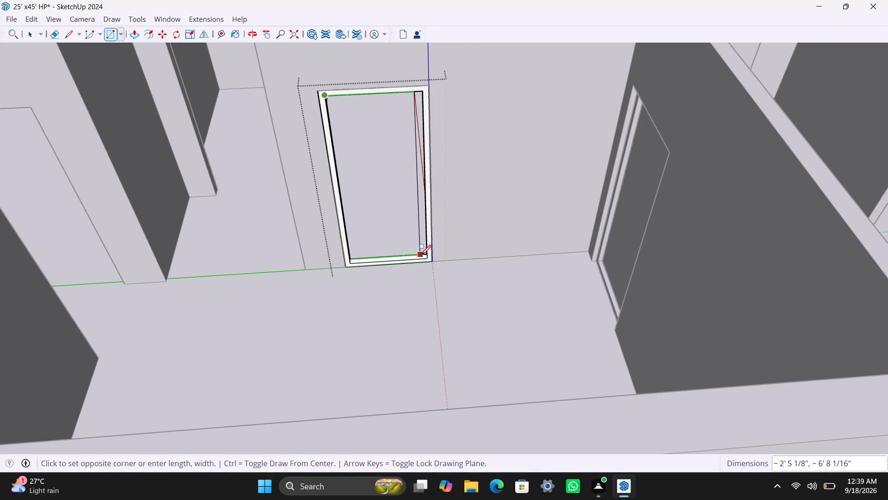
{"action": "left_click", "coordinate": [423, 257]}
{"action": "key", "text": "space"}
{"action": "double_click", "coordinate": [401, 215]}
{"action": "right_click", "coordinate": [401, 215]}
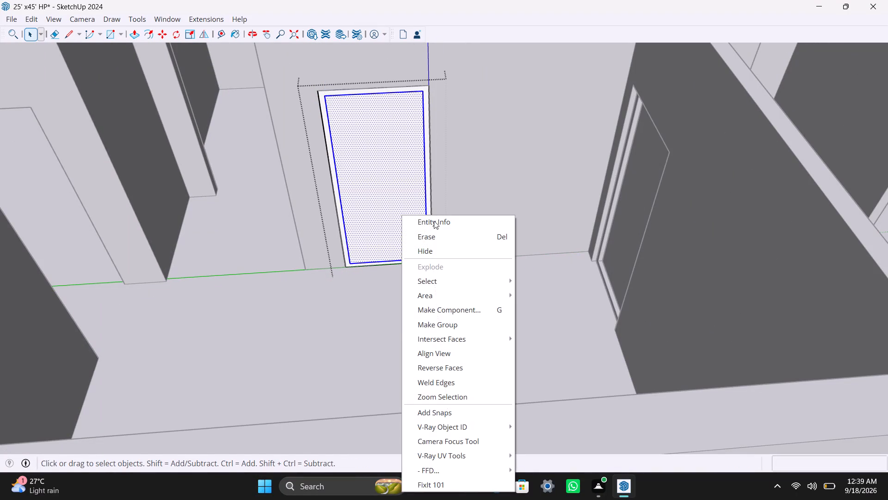
{"action": "left_click", "coordinate": [449, 328]}
Open the room door's panel group and extrude the panel face 18 mm.
{"action": "triple_click", "coordinate": [393, 242]}
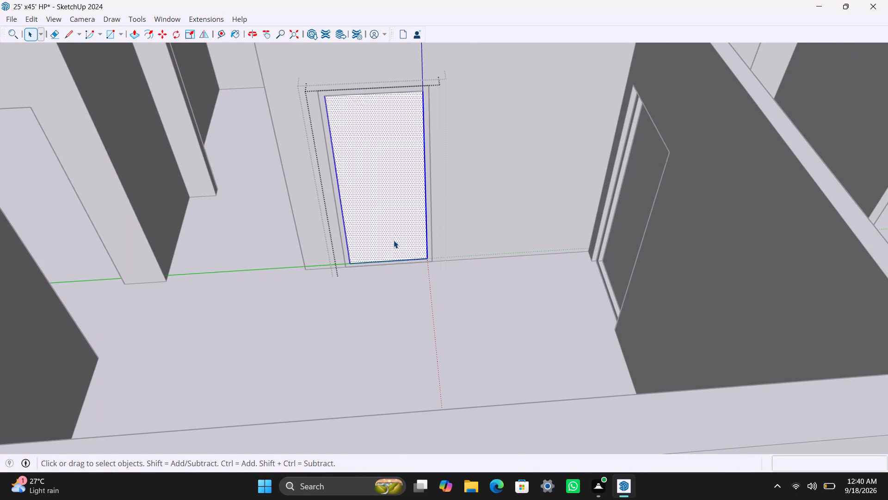
{"action": "key", "text": "p"}
{"action": "left_click_drag", "start_coordinate": [394, 238], "coordinate": [394, 233]}
{"action": "type", "text": "18MM"}
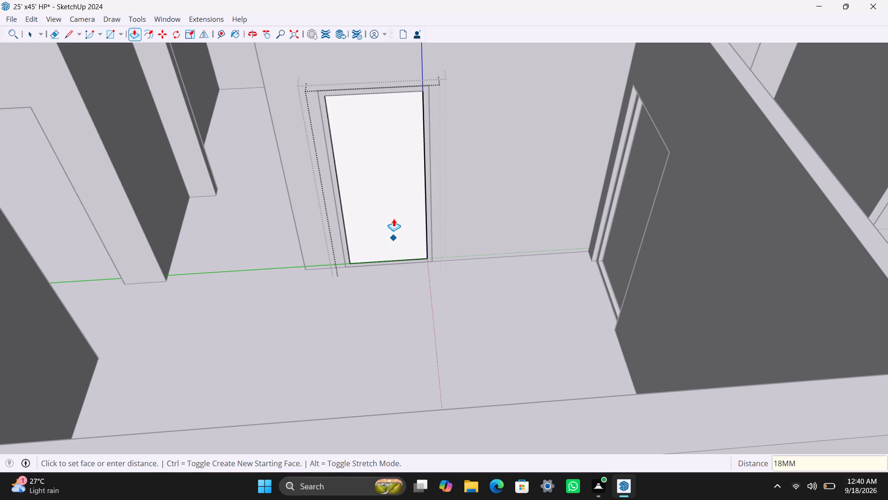
{"action": "key", "text": "Return"}
Place a vertical guide 6" in from the panel's side edge farther from the hallway door, and another 1.5" beyond it.
{"action": "key", "text": "t"}
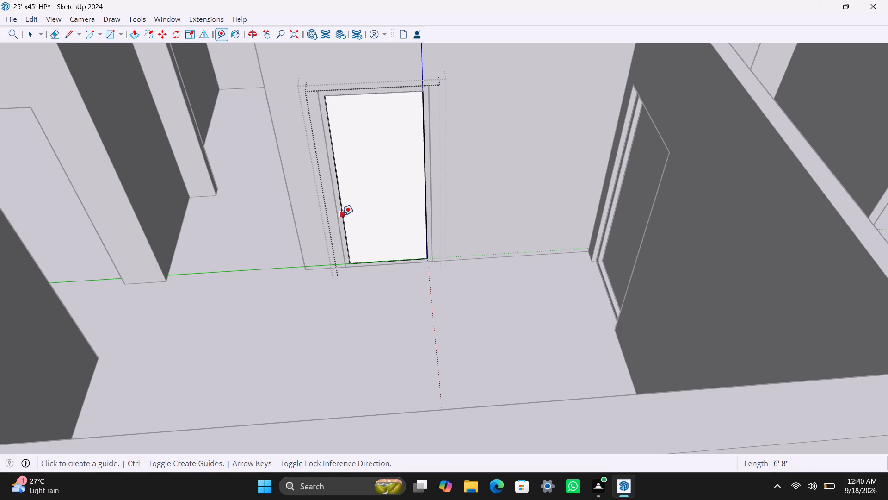
{"action": "left_click", "coordinate": [341, 215]}
{"action": "type", "text": "6\""}
{"action": "key", "text": "Return"}
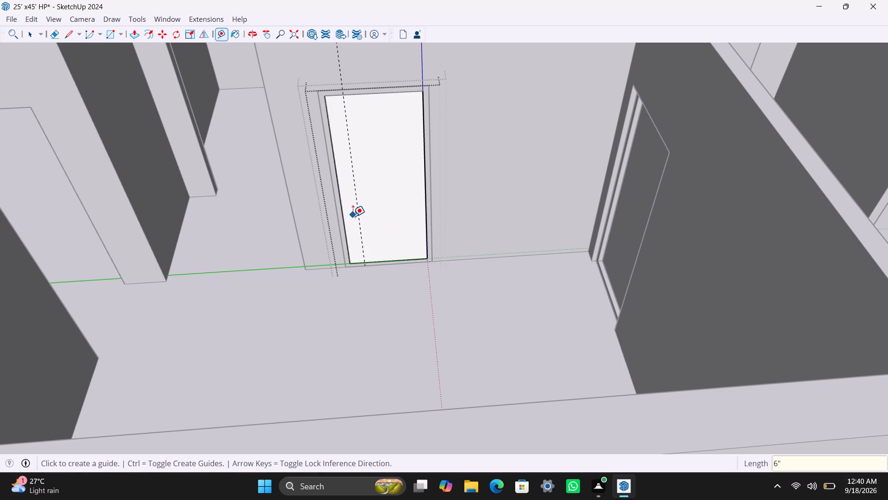
{"action": "left_click", "coordinate": [358, 208]}
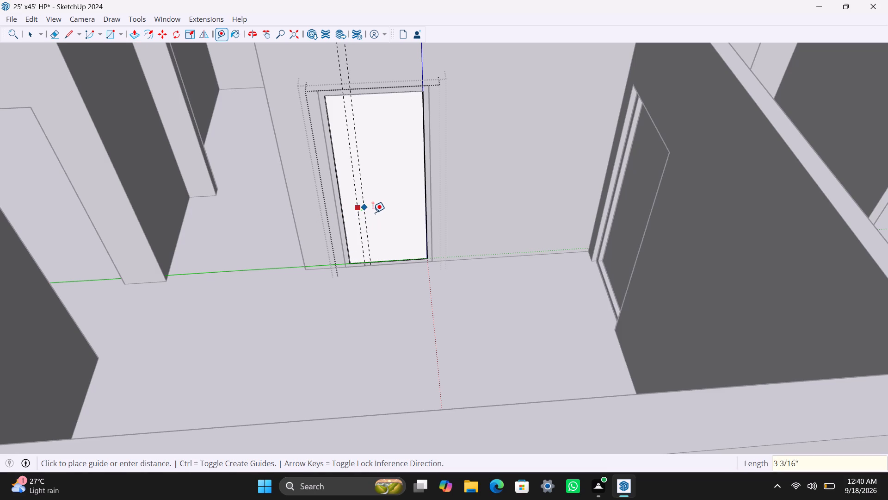
{"action": "key", "text": "1"}
{"action": "type", "text": ".5\""}
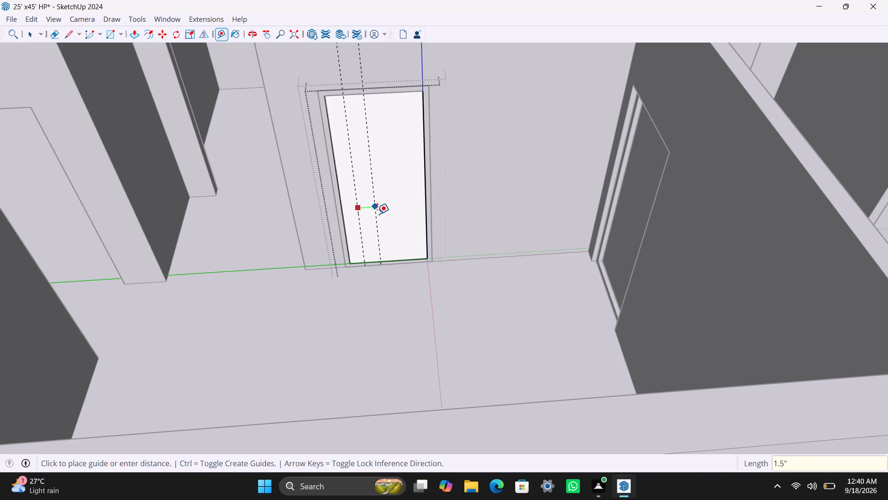
{"action": "key", "text": "Return"}
Place a horizontal guide 4' below the door panel's top edge and a second one 8" above that guide.
{"action": "left_click_drag", "start_coordinate": [399, 93], "coordinate": [399, 100]}
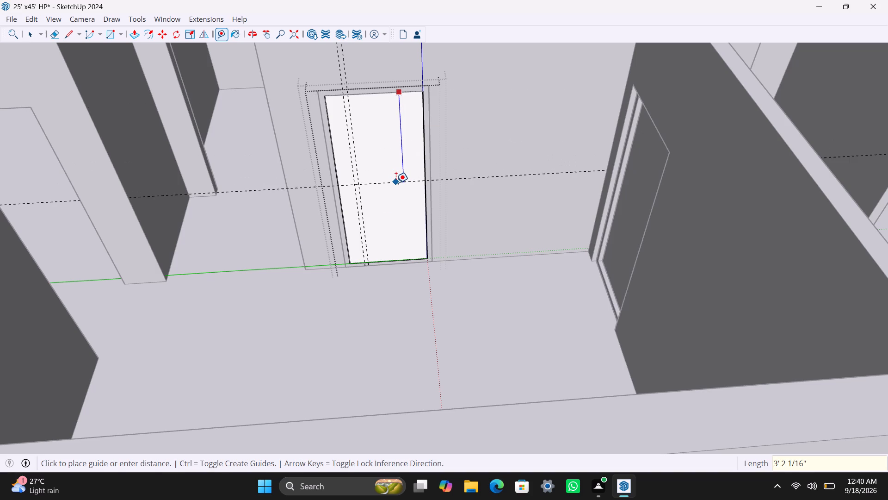
{"action": "key", "text": "5"}
{"action": "key", "text": "BackSpace"}
{"action": "type", "text": "4'"}
{"action": "key", "text": "Return"}
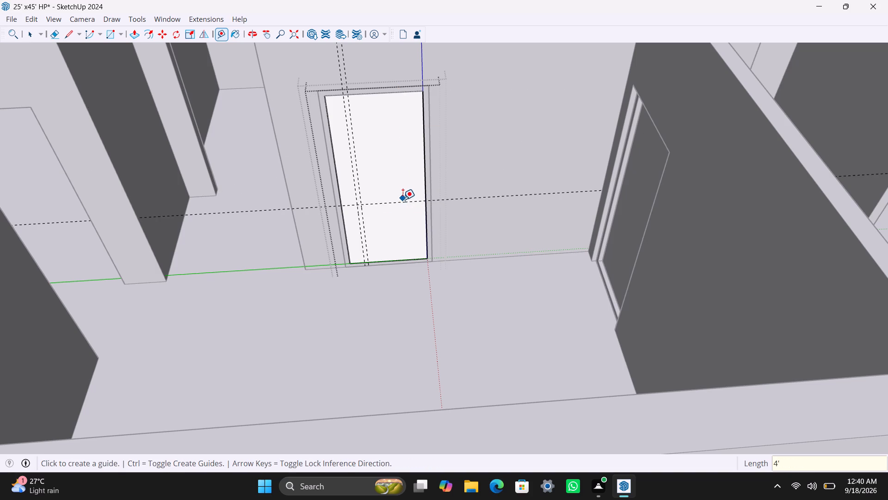
{"action": "left_click", "coordinate": [404, 203]}
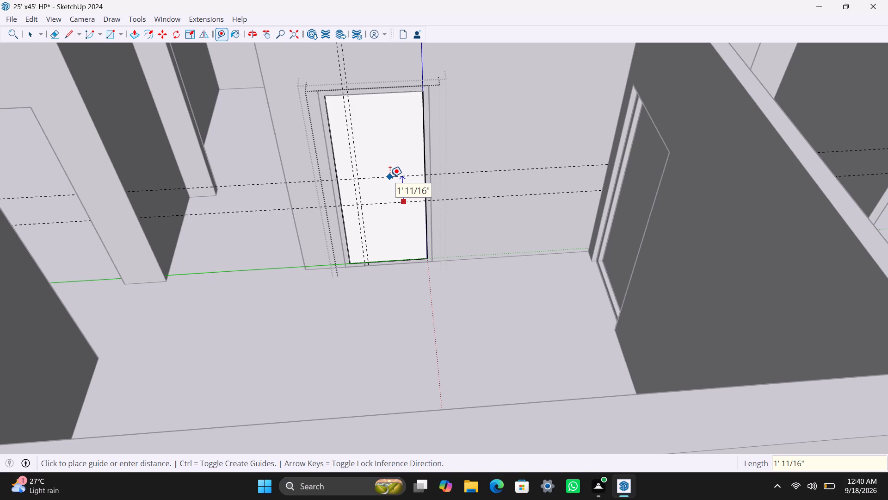
{"action": "type", "text": "8\""}
{"action": "key", "text": "Return"}
{"action": "key", "text": "space"}
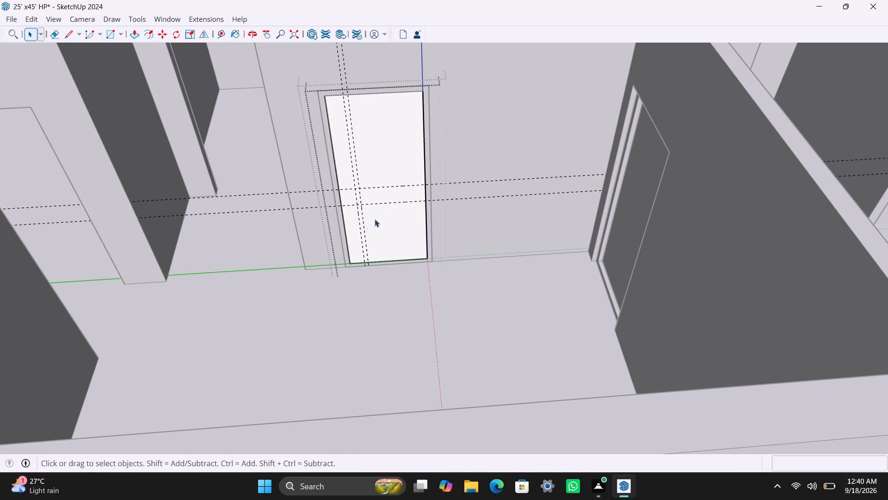
Draw the handle rectangle between the four guide intersections on the door panel and group it.
{"action": "key", "text": "r"}
{"action": "scroll", "coordinate": [356, 224], "scroll_direction": "up", "scroll_amount": 7}
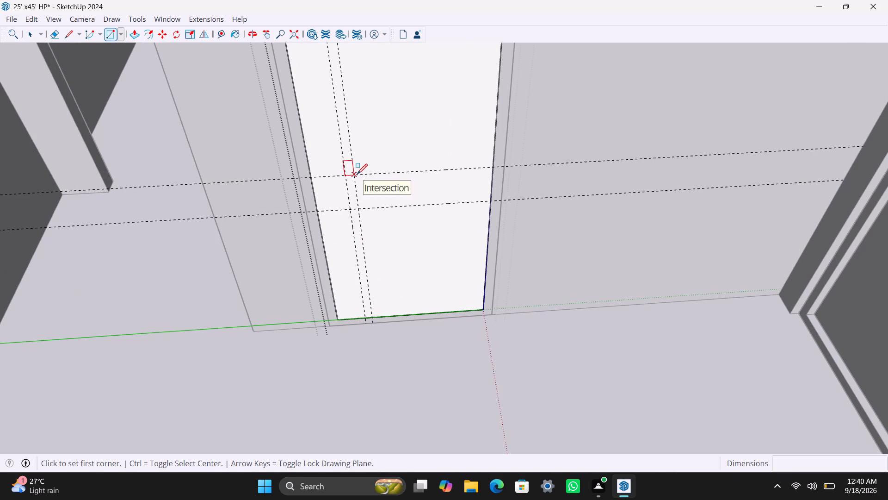
{"action": "left_click_drag", "start_coordinate": [357, 174], "coordinate": [352, 191]}
{"action": "left_click", "coordinate": [348, 209]}
{"action": "key", "text": "space"}
{"action": "double_click", "coordinate": [353, 195]}
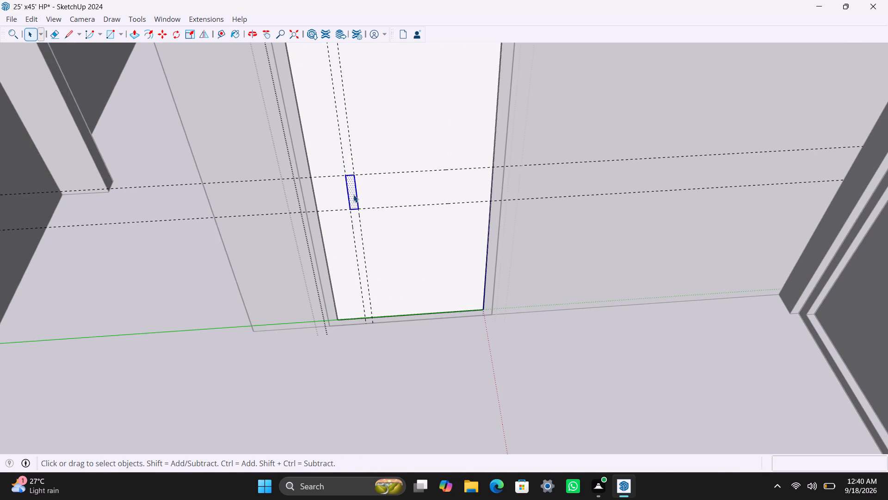
{"action": "right_click", "coordinate": [353, 194]}
{"action": "left_click", "coordinate": [417, 304]}
Open the handle group and extrude its face 0.5" out from the room door panel.
{"action": "scroll", "coordinate": [342, 236], "scroll_direction": "up", "scroll_amount": 2}
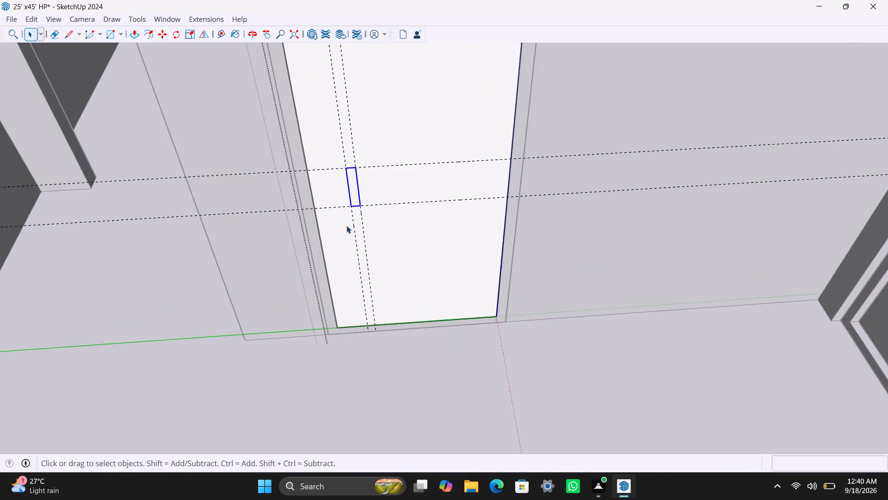
{"action": "scroll", "coordinate": [346, 225], "scroll_direction": "up", "scroll_amount": 3}
{"action": "triple_click", "coordinate": [356, 192]}
{"action": "key", "text": "p"}
{"action": "left_click", "coordinate": [356, 192]}
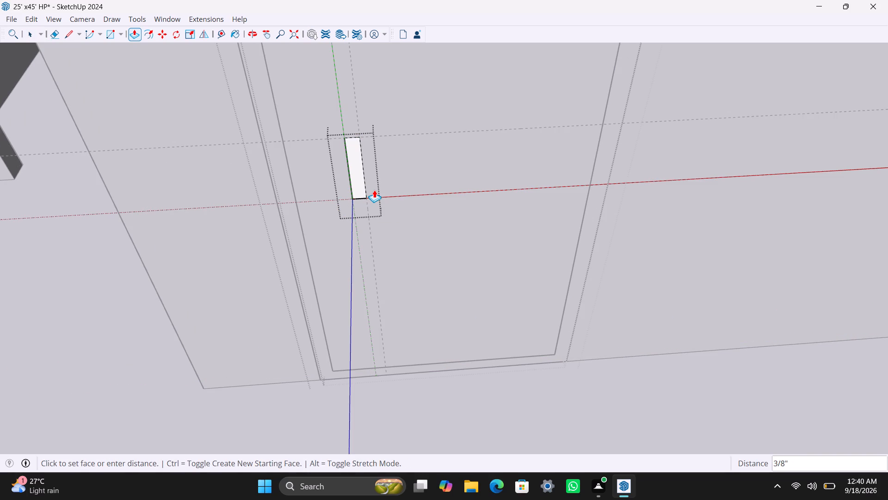
{"action": "key", "text": "Escape"}
{"action": "left_click_drag", "start_coordinate": [361, 183], "coordinate": [355, 196]}
{"action": "key", "text": "0"}
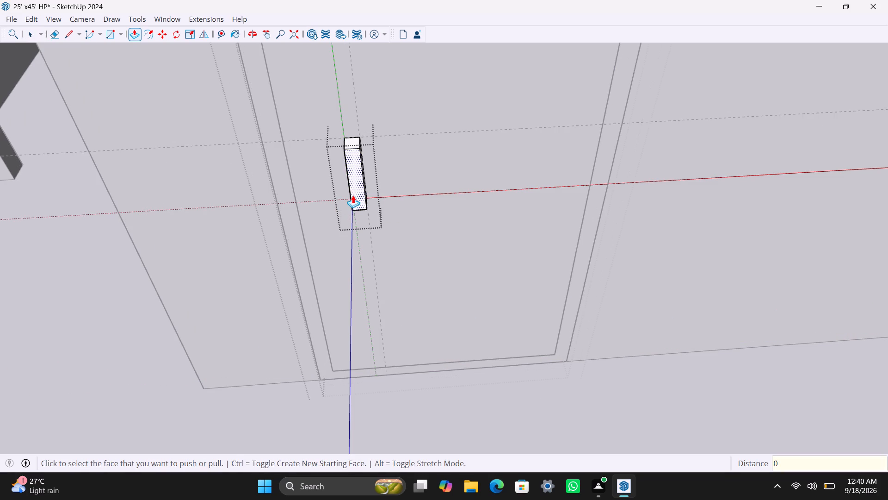
{"action": "key", "text": "period"}
{"action": "type", "text": "5\""}
{"action": "key", "text": "Return"}
{"action": "key", "text": "space"}
{"action": "scroll", "coordinate": [374, 210], "scroll_direction": "down", "scroll_amount": 15}
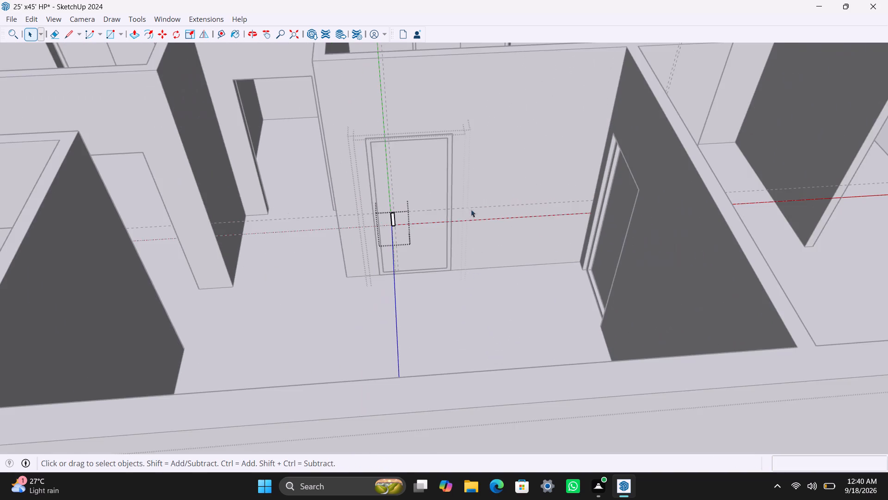
{"action": "scroll", "coordinate": [455, 243], "scroll_direction": "down", "scroll_amount": 4}
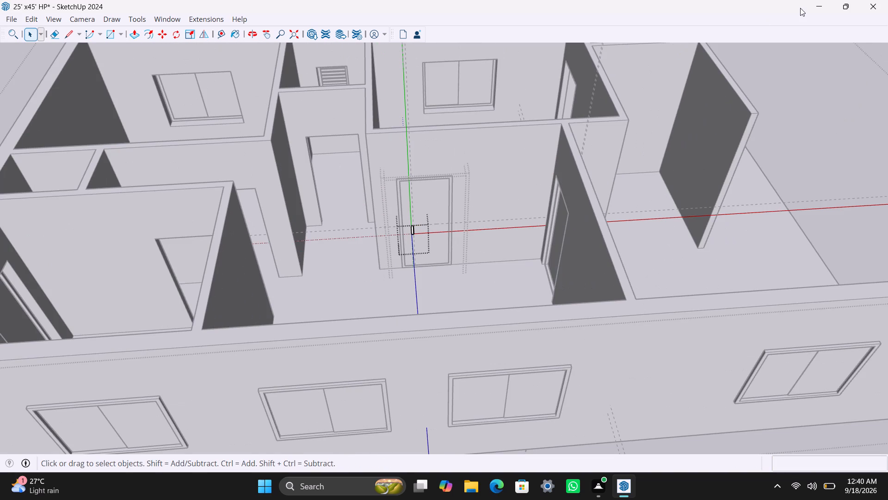
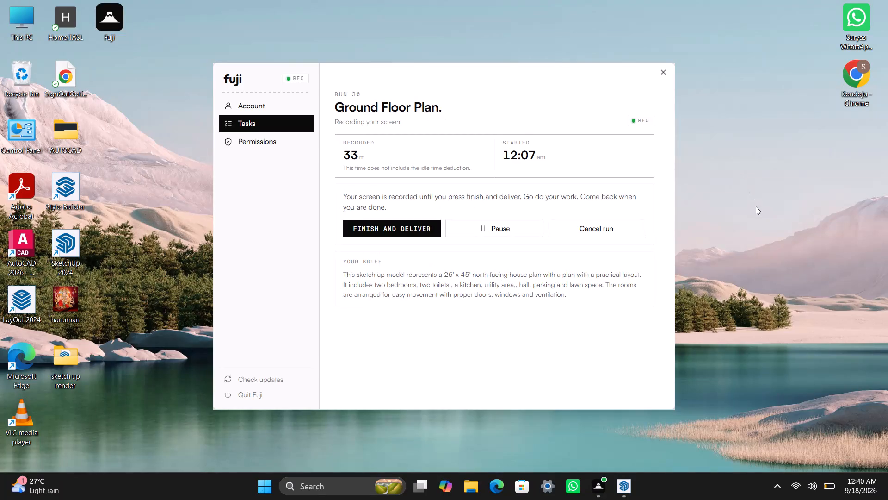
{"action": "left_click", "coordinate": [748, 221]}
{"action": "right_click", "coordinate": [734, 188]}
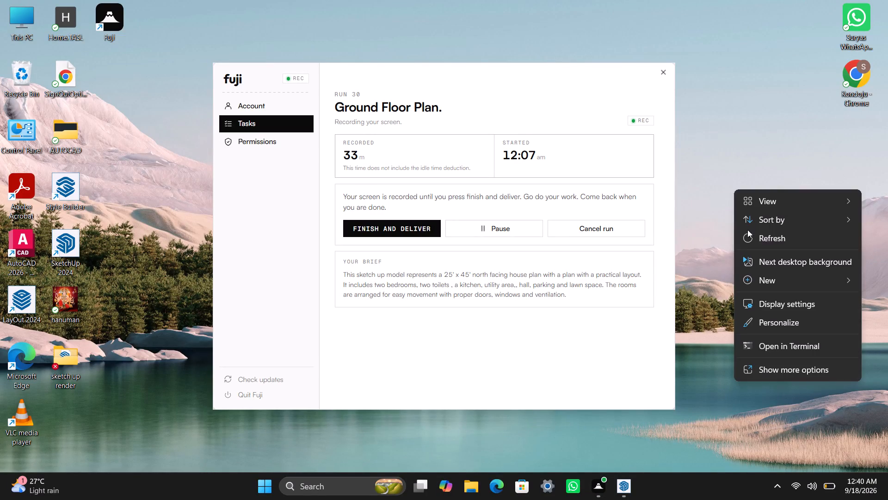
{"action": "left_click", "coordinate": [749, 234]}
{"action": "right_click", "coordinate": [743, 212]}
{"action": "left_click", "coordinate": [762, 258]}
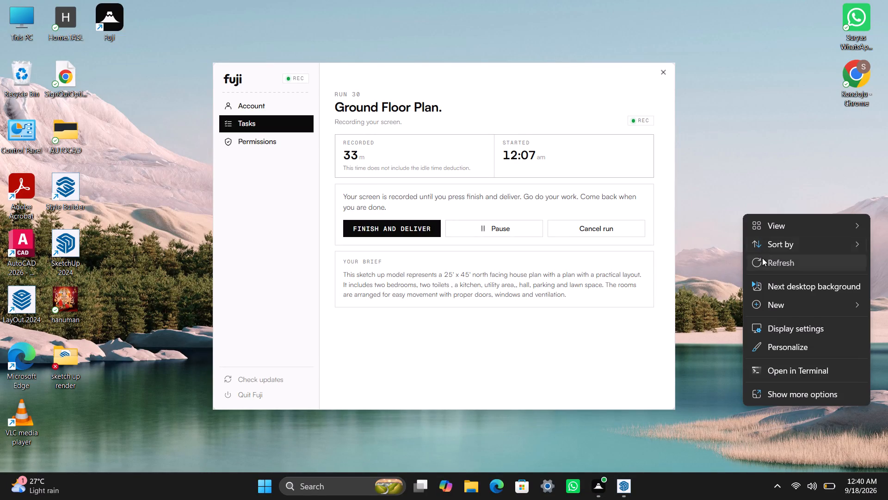
Switch to the SketchUp house model and exit the door handle group that is open for editing.
{"action": "left_click", "coordinate": [619, 492]}
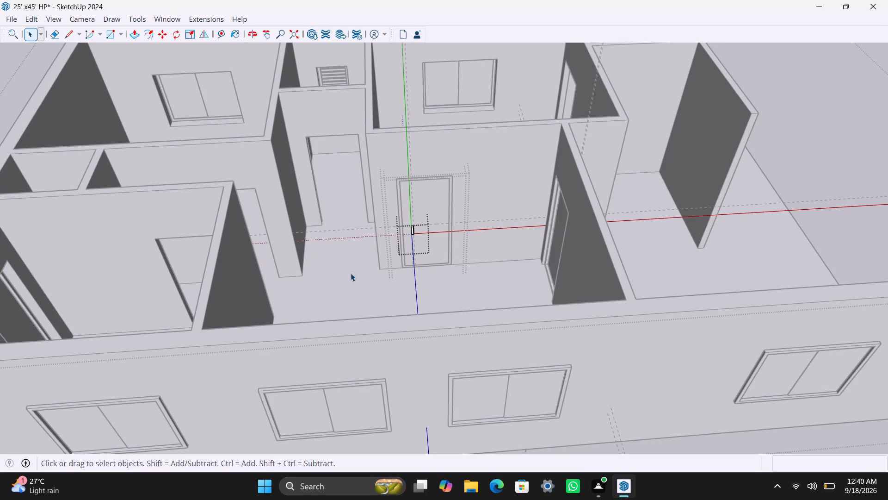
{"action": "left_click", "coordinate": [351, 286]}
{"action": "left_click", "coordinate": [358, 294]}
{"action": "left_click", "coordinate": [358, 286]}
Draw a rectangle filling the open doorway at the end of the narrow passage and make it a group.
{"action": "scroll", "coordinate": [341, 203], "scroll_direction": "up", "scroll_amount": 1}
{"action": "key", "text": "r"}
{"action": "left_click_drag", "start_coordinate": [303, 129], "coordinate": [303, 132]}
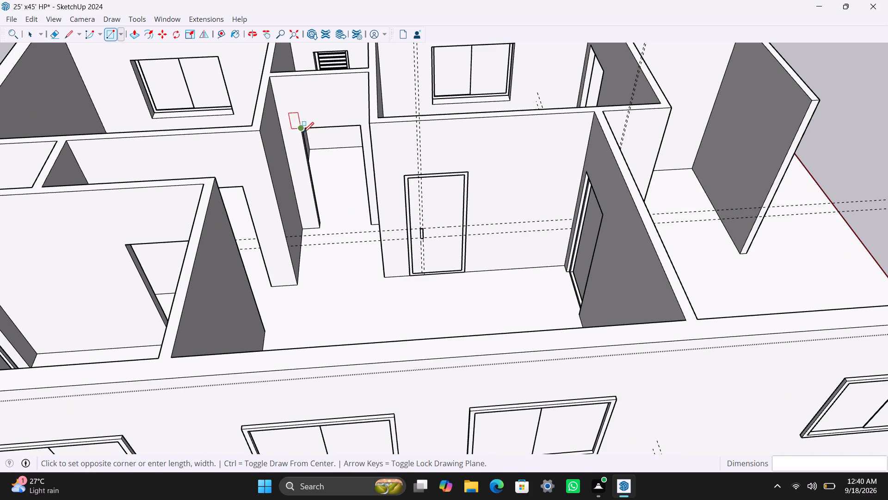
{"action": "left_click_drag", "start_coordinate": [303, 132], "coordinate": [307, 140]}
{"action": "left_click", "coordinate": [374, 225]}
{"action": "key", "text": "space"}
{"action": "double_click", "coordinate": [351, 194]}
{"action": "right_click", "coordinate": [351, 194]}
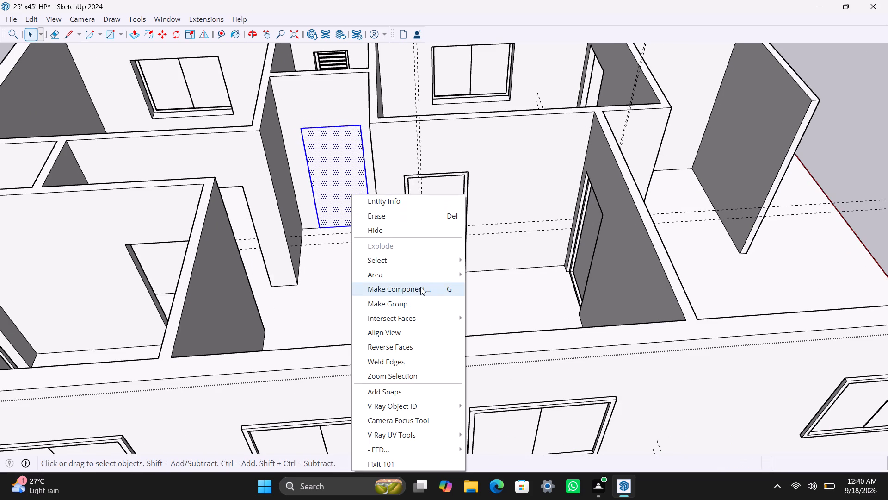
{"action": "left_click", "coordinate": [421, 303]}
Inside the new doorway group, offset the rectangle's outline 2" inward and delete the inner face to leave a frame.
{"action": "triple_click", "coordinate": [345, 178]}
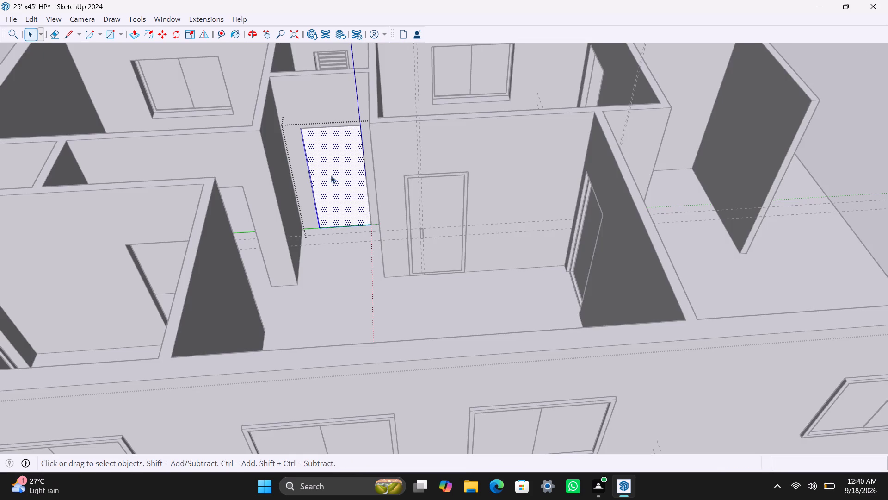
{"action": "key", "text": "f"}
{"action": "left_click", "coordinate": [320, 164]}
{"action": "type", "text": "2\""}
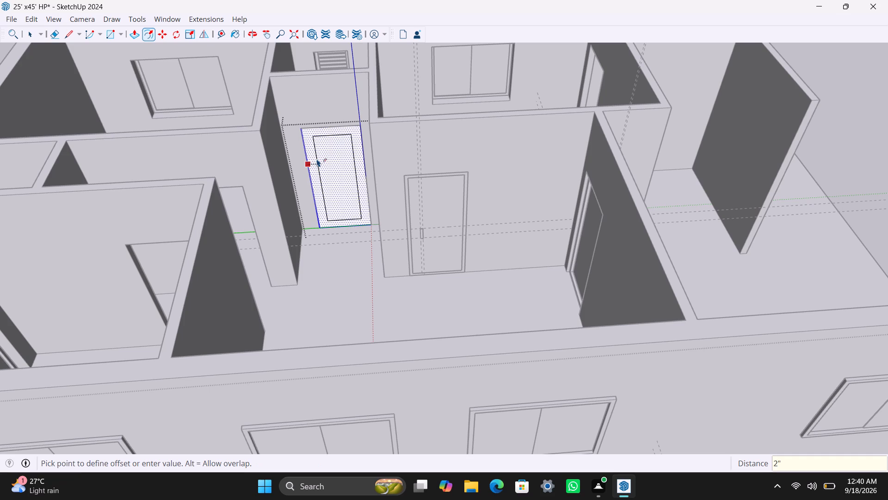
{"action": "key", "text": "Return"}
{"action": "key", "text": "space"}
{"action": "left_click", "coordinate": [323, 171]}
{"action": "key", "text": "Delete"}
Push/Pull the passage door frame face to a depth of 2.5".
{"action": "scroll", "coordinate": [323, 200], "scroll_direction": "up", "scroll_amount": 2}
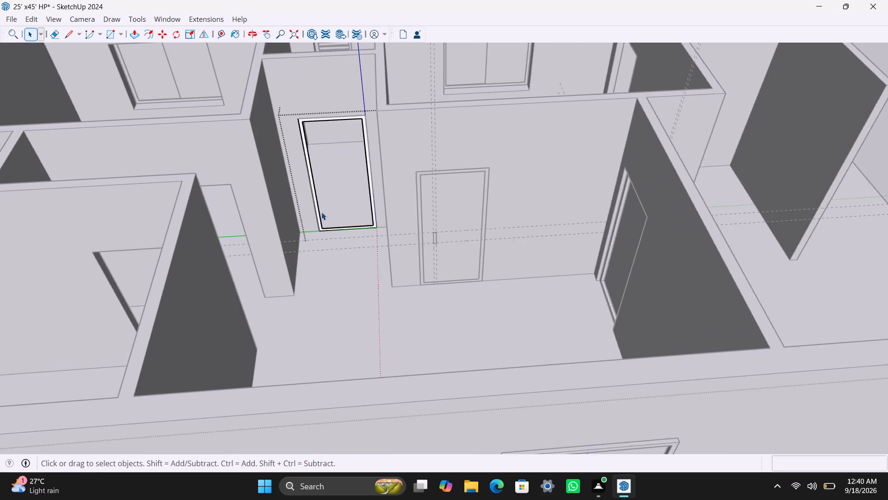
{"action": "scroll", "coordinate": [321, 212], "scroll_direction": "up", "scroll_amount": 7}
{"action": "left_click", "coordinate": [313, 221]}
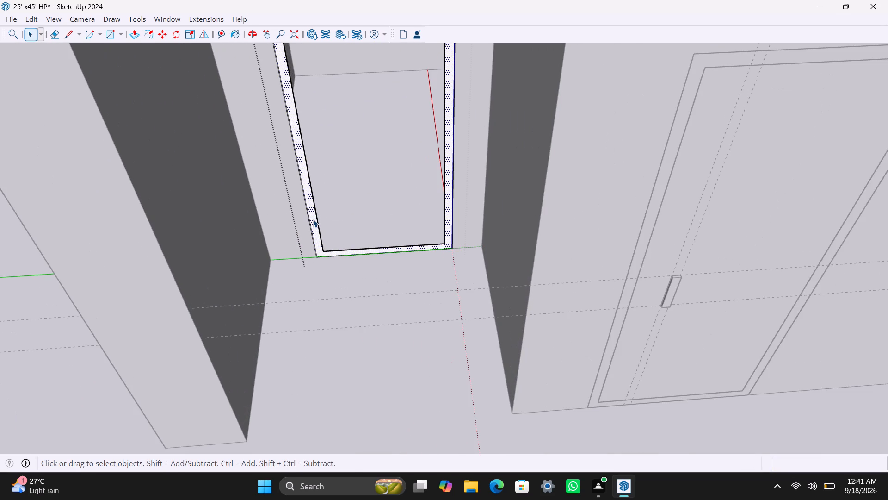
{"action": "key", "text": "p"}
{"action": "left_click", "coordinate": [313, 219]}
{"action": "type", "text": "2.5\""}
{"action": "key", "text": "Return"}
{"action": "scroll", "coordinate": [339, 231], "scroll_direction": "down", "scroll_amount": 5}
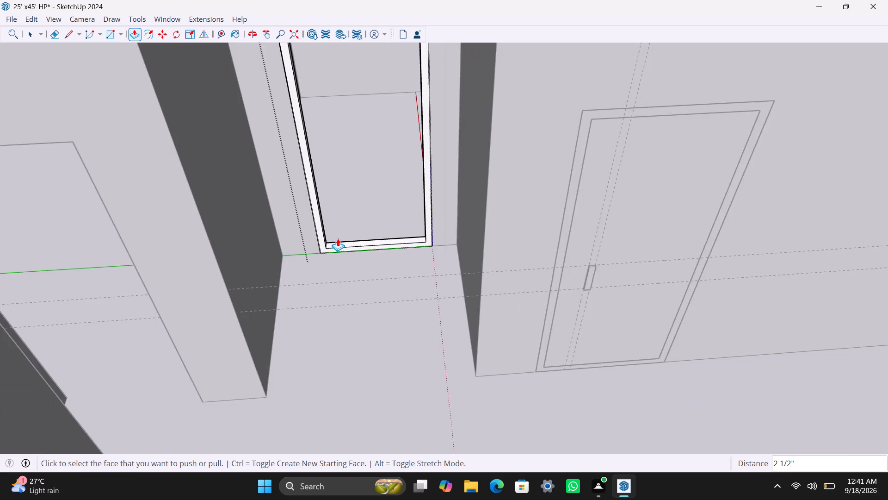
{"action": "key", "text": "space"}
Draw a 6' 8" by 2' 8" rectangle inside the passage door frame and make it a group.
{"action": "key", "text": "r"}
{"action": "left_click_drag", "start_coordinate": [300, 82], "coordinate": [308, 105]}
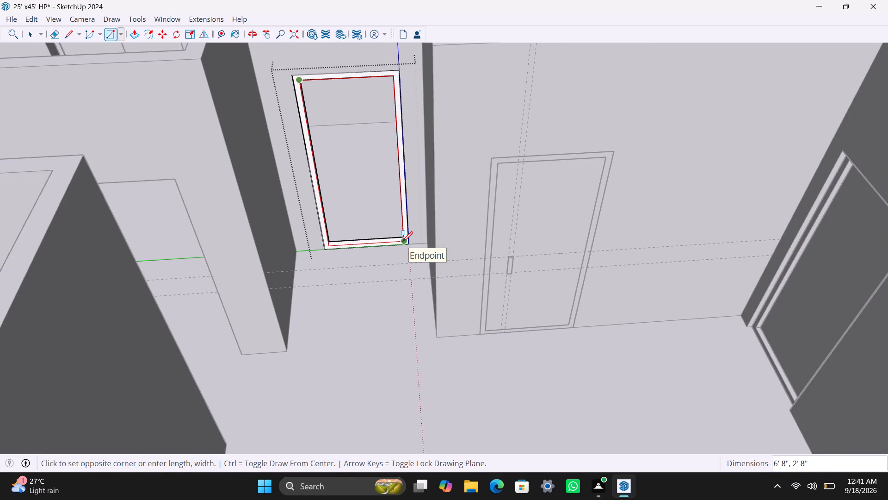
{"action": "left_click", "coordinate": [402, 242]}
{"action": "key", "text": "space"}
{"action": "double_click", "coordinate": [382, 213]}
{"action": "right_click", "coordinate": [382, 215]}
{"action": "left_click", "coordinate": [437, 320]}
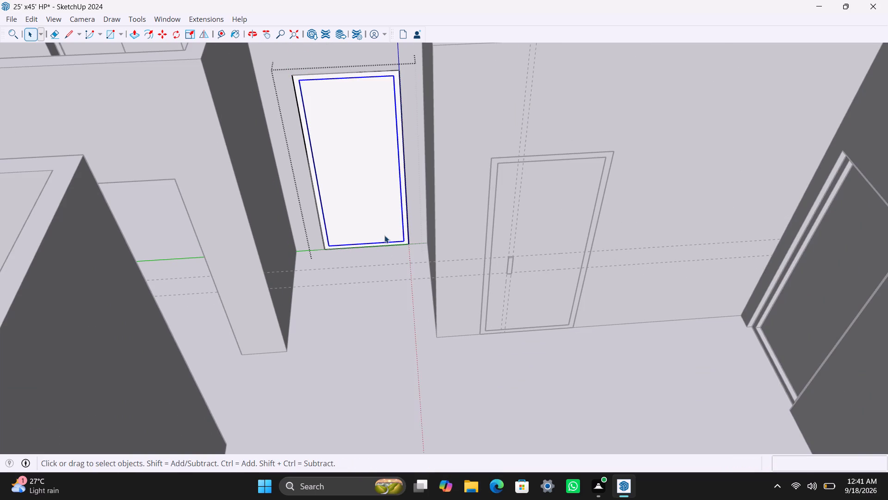
Open the door panel group and Push/Pull its face to a thickness of 18 mm.
{"action": "triple_click", "coordinate": [384, 229]}
{"action": "key", "text": "p"}
{"action": "left_click_drag", "start_coordinate": [384, 226], "coordinate": [382, 206]}
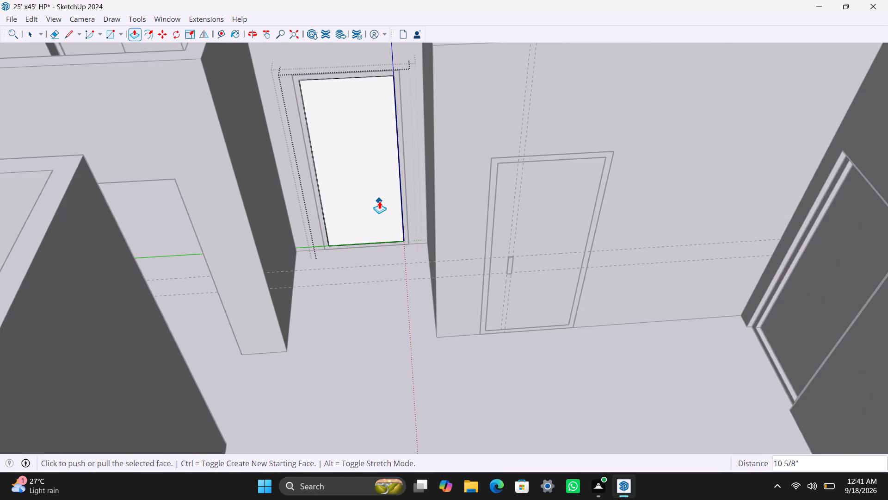
{"action": "type", "text": "18MM"}
{"action": "key", "text": "Return"}
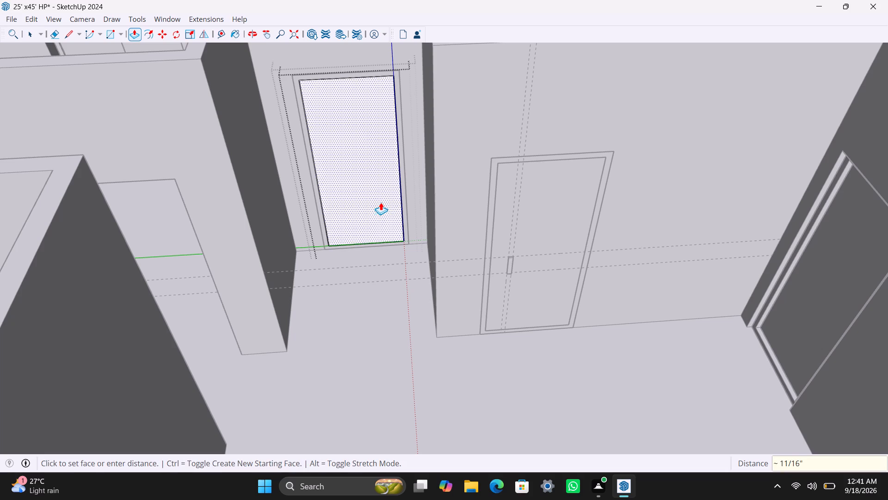
Place a guide 4' below the door panel's top edge and another 6" in from its left edge.
{"action": "key", "text": "t"}
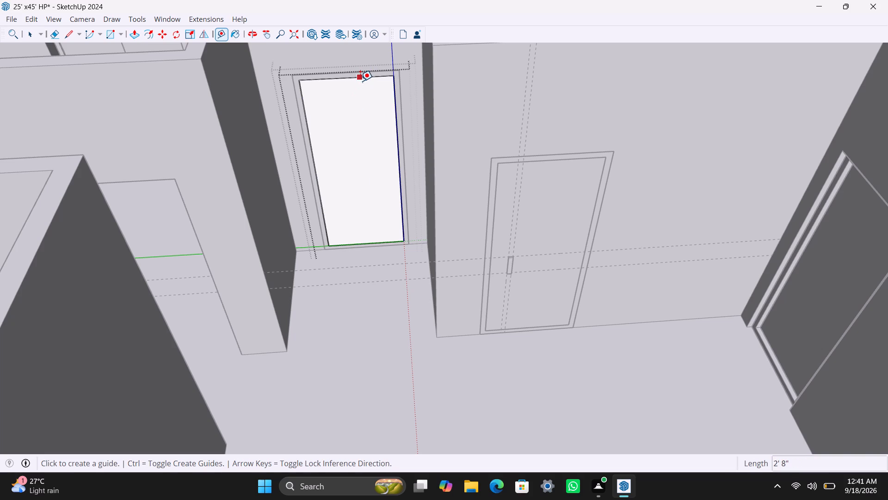
{"action": "left_click_drag", "start_coordinate": [360, 81], "coordinate": [360, 87]}
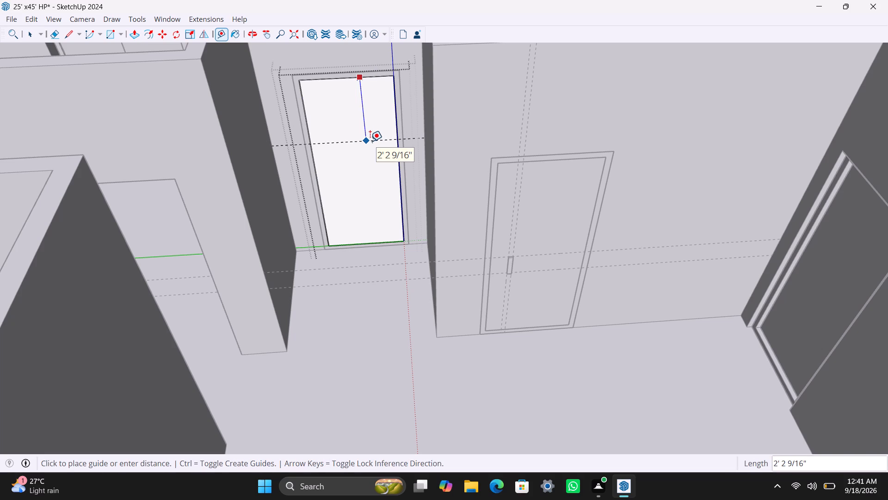
{"action": "type", "text": "4'"}
{"action": "key", "text": "Return"}
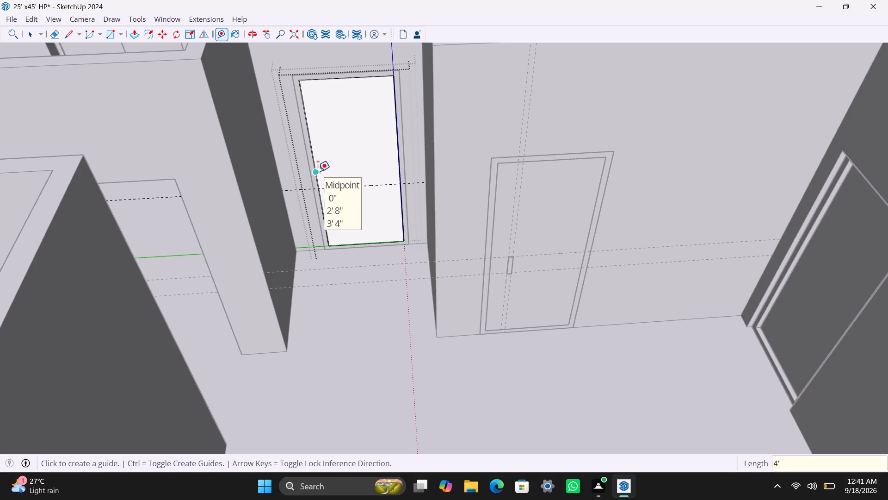
{"action": "left_click", "coordinate": [318, 171]}
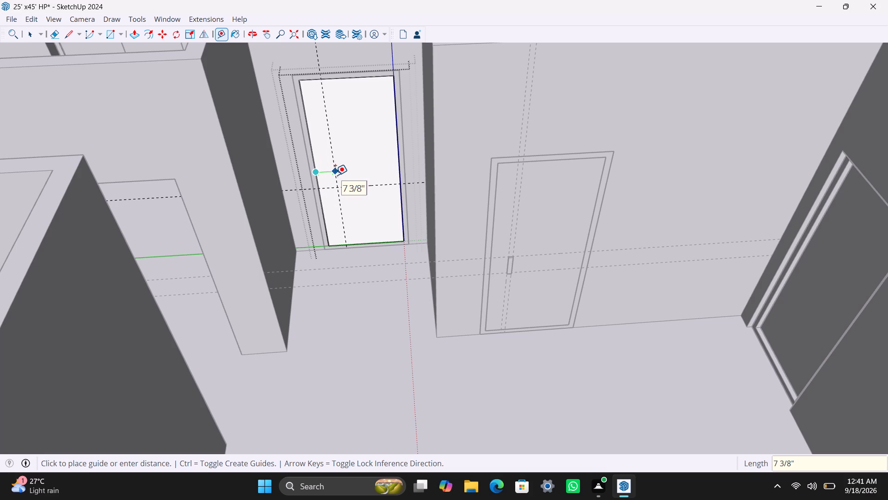
{"action": "key", "text": "6"}
{"action": "key", "text": "shift+quotedbl"}
{"action": "key", "text": "Return"}
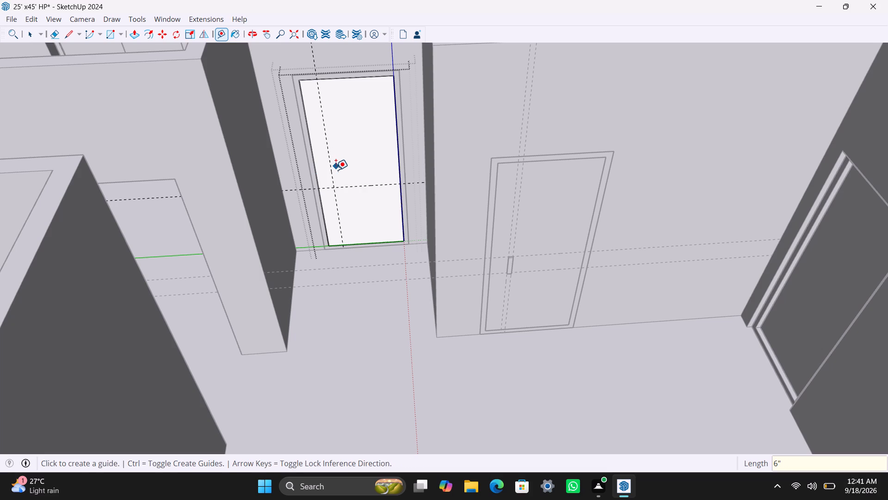
Add a guide 1.5" further in from the vertical guide and one 8" above the horizontal guide.
{"action": "left_click", "coordinate": [335, 177]}
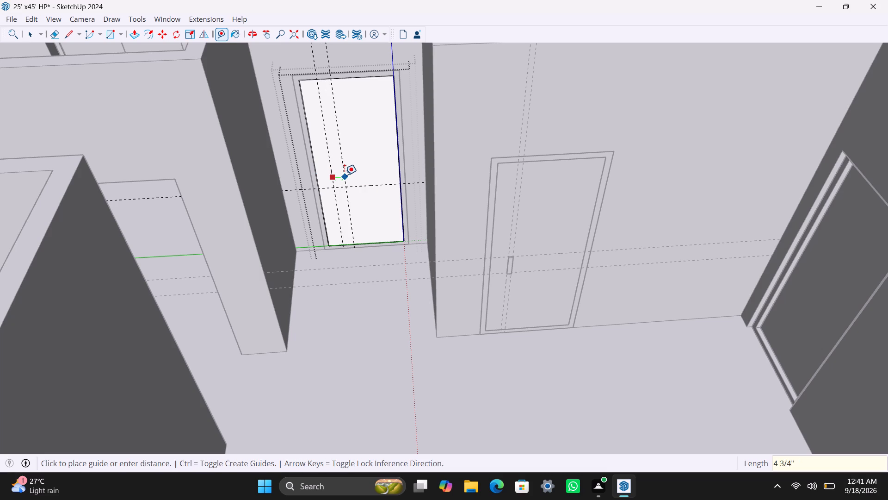
{"action": "type", "text": "1.5\""}
{"action": "key", "text": "Return"}
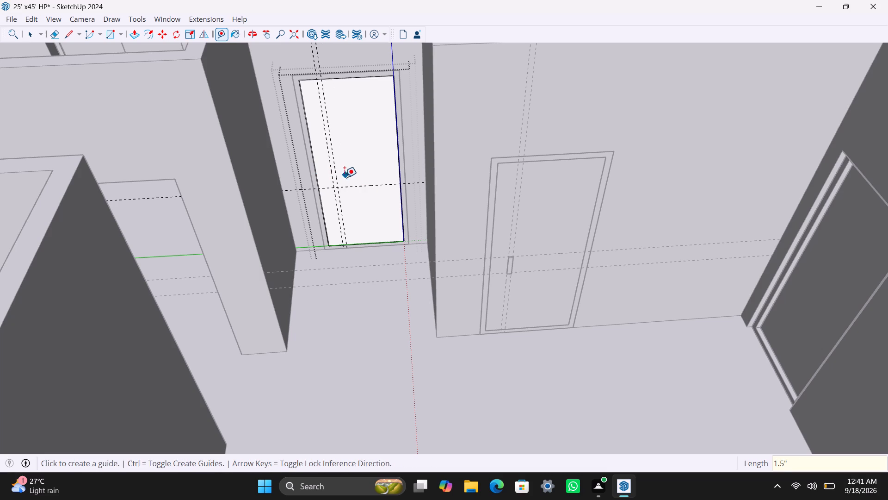
{"action": "left_click", "coordinate": [351, 186]}
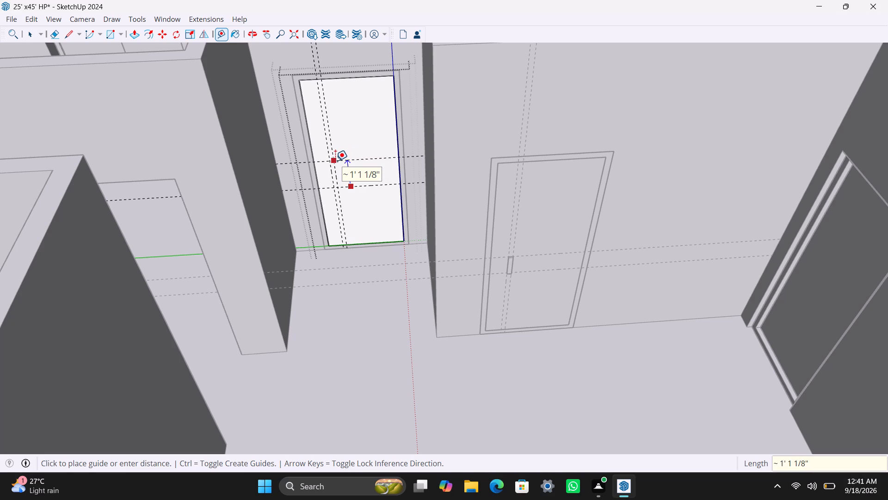
{"action": "key", "text": "8"}
{"action": "key", "text": "shift+quotedbl"}
{"action": "key", "text": "Return"}
{"action": "key", "text": "space"}
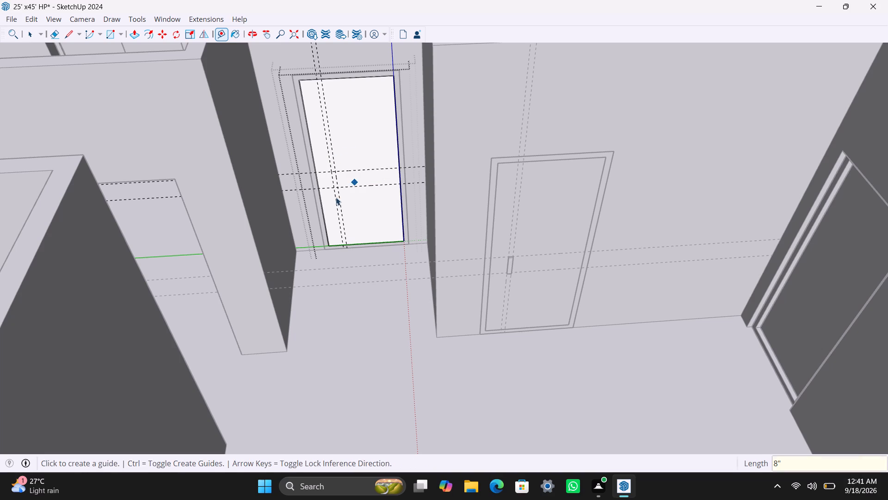
Draw an 8" by 1 1/2" handle rectangle between the guide intersections on the door panel and group it.
{"action": "scroll", "coordinate": [334, 194], "scroll_direction": "up", "scroll_amount": 7}
{"action": "key", "text": "r"}
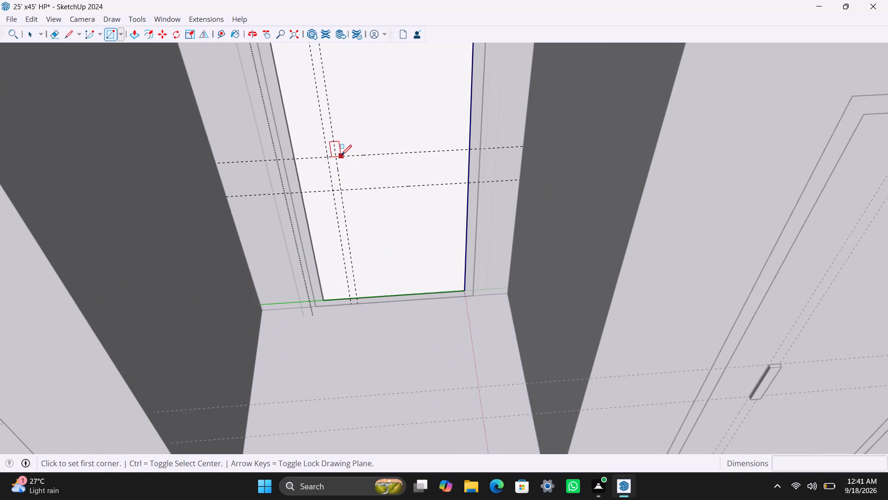
{"action": "left_click_drag", "start_coordinate": [336, 155], "coordinate": [336, 165]}
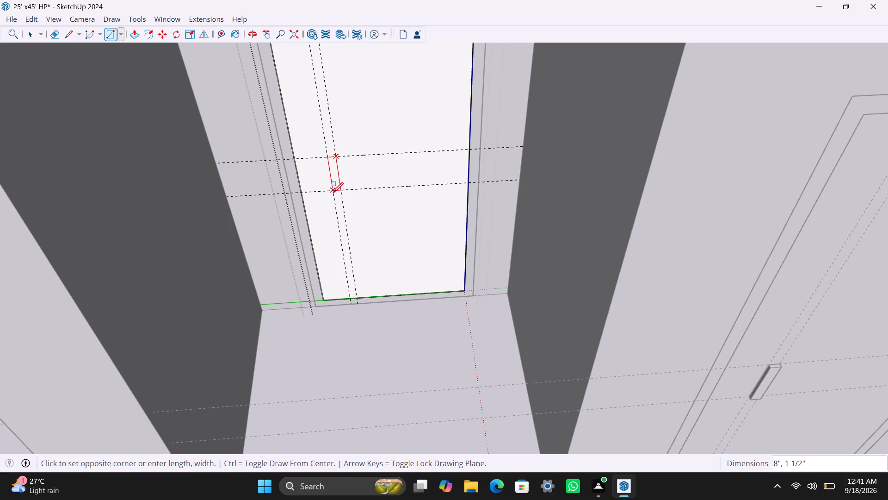
{"action": "left_click", "coordinate": [333, 193]}
{"action": "key", "text": "space"}
{"action": "double_click", "coordinate": [337, 175]}
{"action": "right_click", "coordinate": [336, 177]}
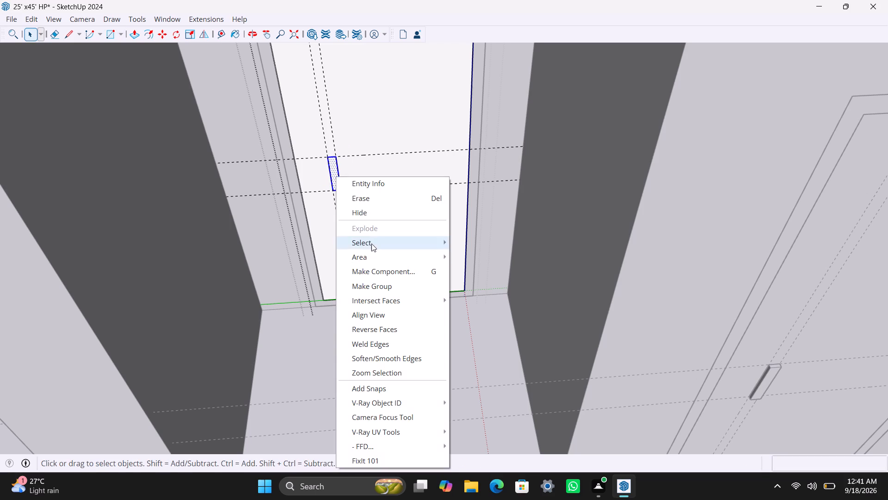
{"action": "left_click", "coordinate": [382, 282]}
Open the handle group, Push/Pull its face 0.5", and exit all the nested door groups.
{"action": "scroll", "coordinate": [345, 195], "scroll_direction": "up", "scroll_amount": 4}
{"action": "triple_click", "coordinate": [331, 175]}
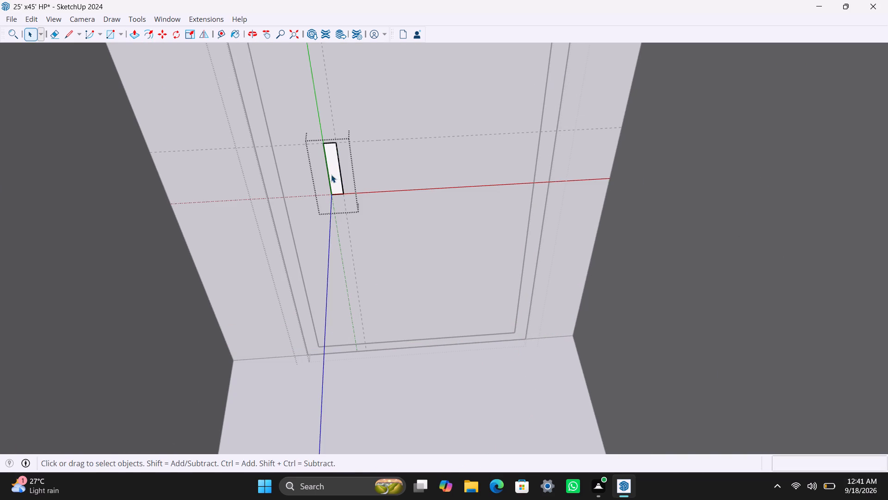
{"action": "key", "text": "p"}
{"action": "left_click_drag", "start_coordinate": [333, 175], "coordinate": [332, 182]}
{"action": "type", "text": "0.5\""}
{"action": "key", "text": "Return"}
{"action": "key", "text": "space"}
{"action": "scroll", "coordinate": [354, 227], "scroll_direction": "down", "scroll_amount": 6}
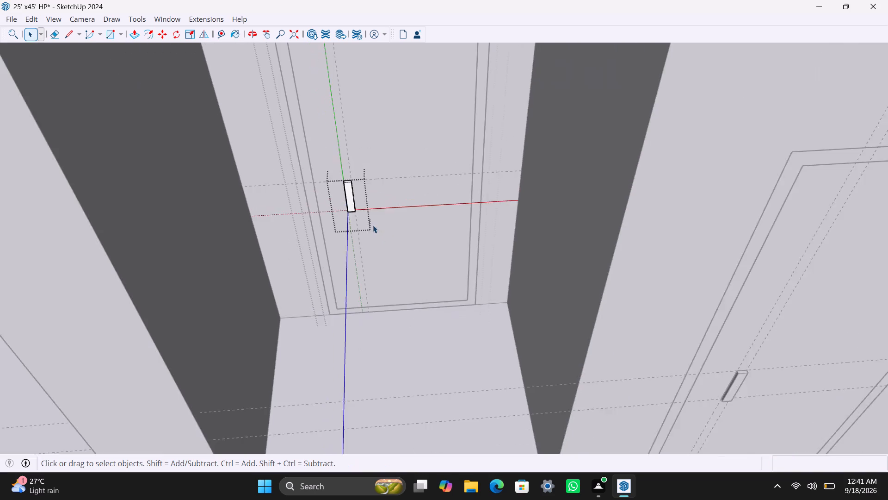
{"action": "scroll", "coordinate": [373, 225], "scroll_direction": "down", "scroll_amount": 10}
{"action": "scroll", "coordinate": [436, 266], "scroll_direction": "down", "scroll_amount": 4}
{"action": "triple_click", "coordinate": [124, 114]}
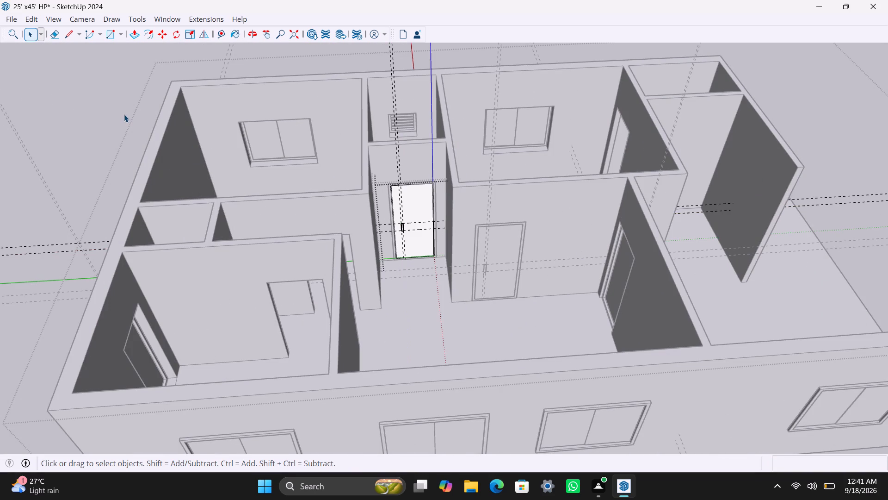
{"action": "left_click", "coordinate": [107, 110]}
{"action": "left_click", "coordinate": [90, 101]}
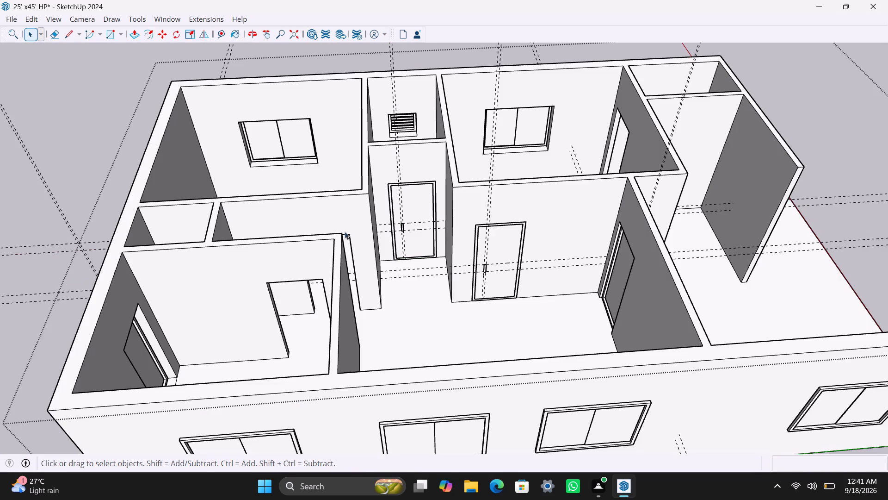
Draw a rectangle filling the open doorway in the wall adjoining the passage and make it a group.
{"action": "scroll", "coordinate": [346, 238], "scroll_direction": "down", "scroll_amount": 3}
{"action": "middle_click_drag", "start_coordinate": [351, 268], "coordinate": [304, 362]}
{"action": "scroll", "coordinate": [362, 256], "scroll_direction": "up", "scroll_amount": 7}
{"action": "middle_click_drag", "start_coordinate": [345, 257], "coordinate": [347, 297]}
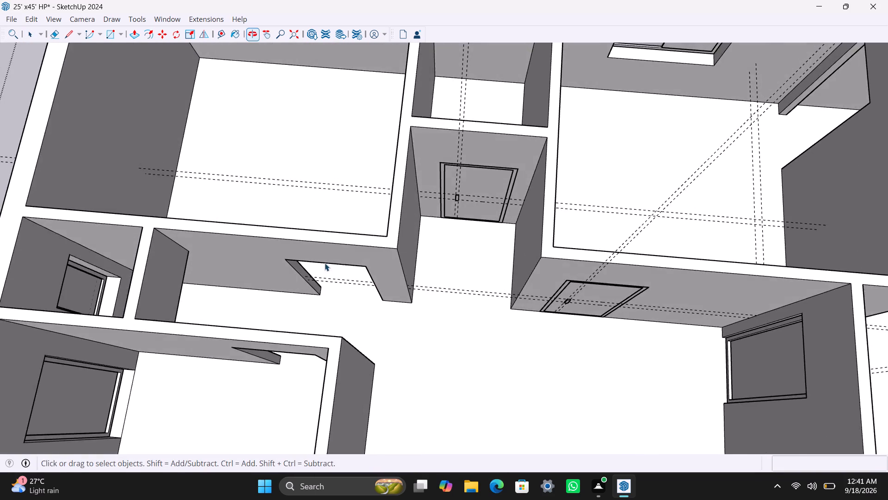
{"action": "scroll", "coordinate": [325, 263], "scroll_direction": "up", "scroll_amount": 2}
{"action": "middle_click_drag", "start_coordinate": [323, 279], "coordinate": [323, 253]}
{"action": "scroll", "coordinate": [318, 258], "scroll_direction": "up", "scroll_amount": 3}
{"action": "middle_click_drag", "start_coordinate": [323, 225], "coordinate": [346, 192]}
{"action": "scroll", "coordinate": [302, 197], "scroll_direction": "up", "scroll_amount": 2}
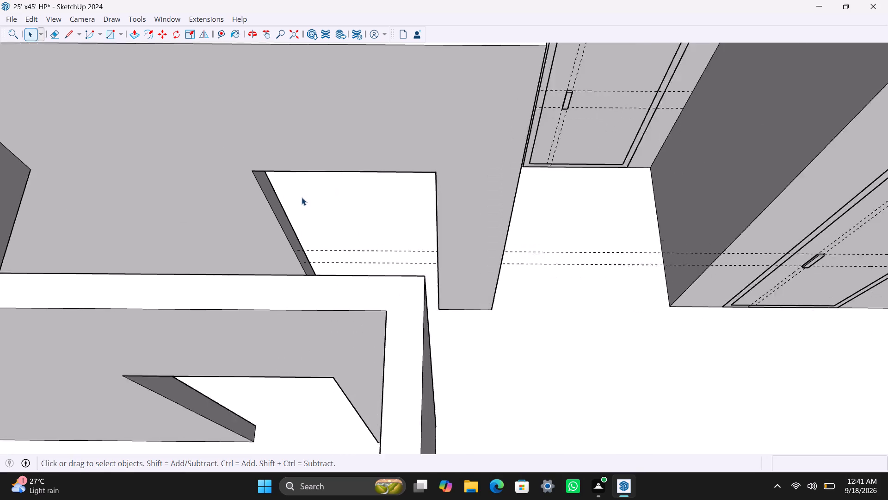
{"action": "scroll", "coordinate": [314, 219], "scroll_direction": "down", "scroll_amount": 1}
{"action": "key", "text": "r"}
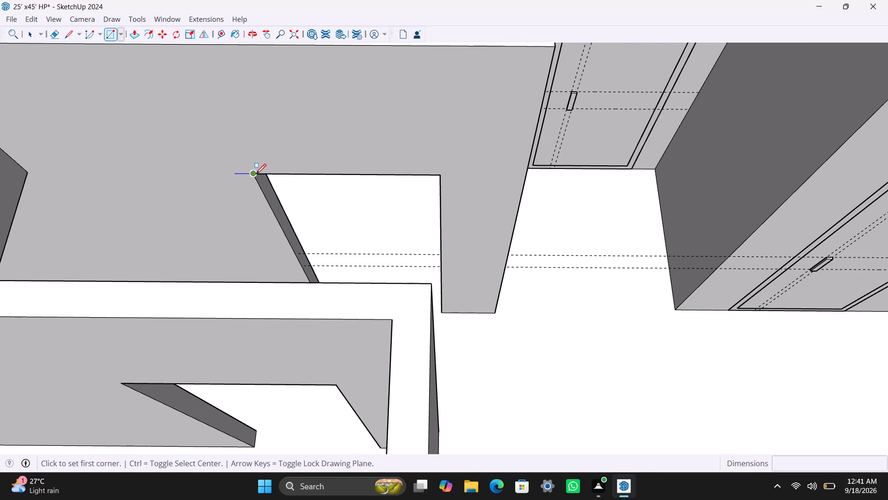
{"action": "left_click_drag", "start_coordinate": [256, 174], "coordinate": [266, 190]}
{"action": "left_click", "coordinate": [441, 313]}
{"action": "key", "text": "space"}
{"action": "double_click", "coordinate": [408, 256]}
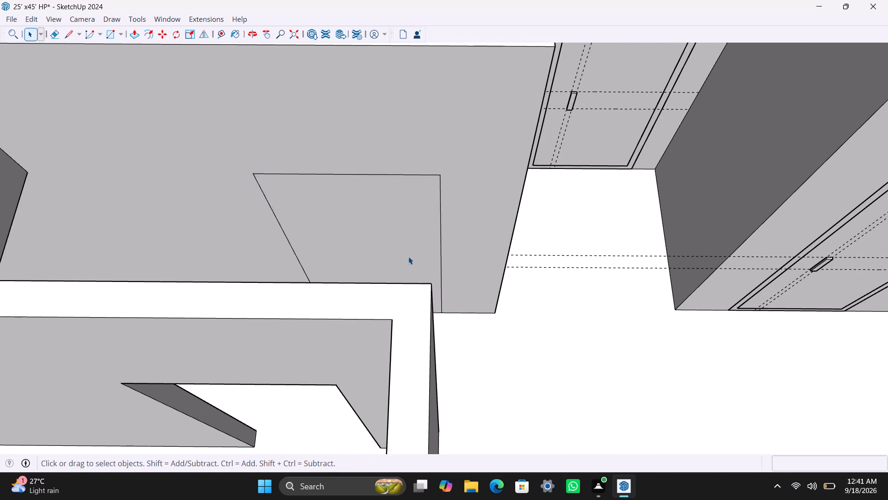
{"action": "right_click", "coordinate": [408, 256]}
{"action": "left_click", "coordinate": [454, 109]}
Open the new doorway group, offset its outline 2" inward, and delete the inner face to leave a frame outline.
{"action": "triple_click", "coordinate": [332, 206]}
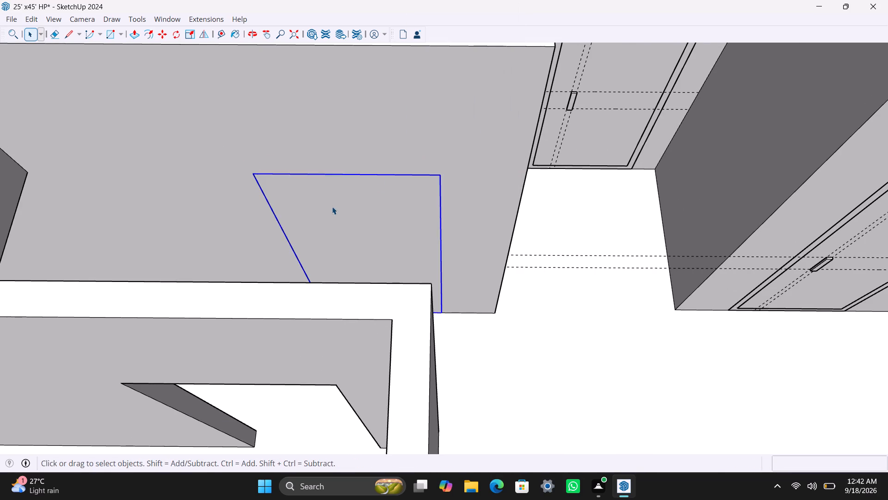
{"action": "key", "text": "f"}
{"action": "left_click", "coordinate": [324, 203]}
{"action": "type", "text": "2\""}
{"action": "key", "text": "Return"}
{"action": "key", "text": "space"}
{"action": "left_click", "coordinate": [391, 229]}
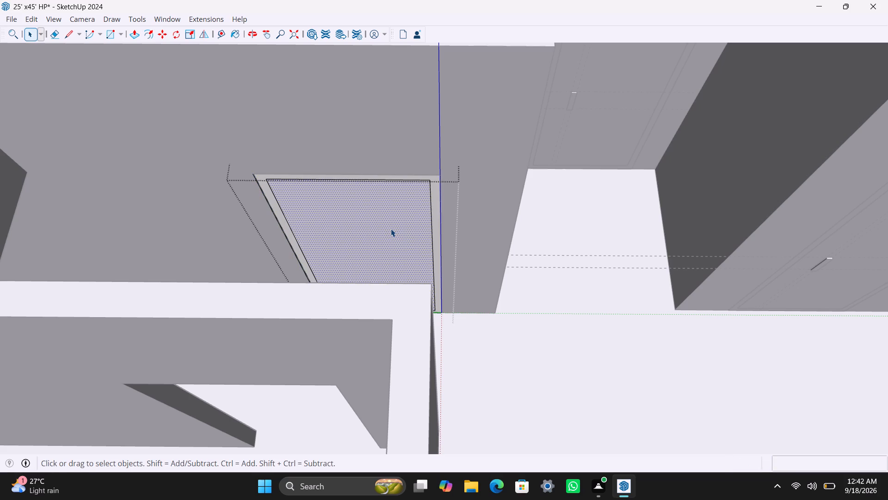
{"action": "key", "text": "Delete"}
Push/Pull the door frame face 2.5".
{"action": "scroll", "coordinate": [285, 254], "scroll_direction": "up", "scroll_amount": 4}
{"action": "left_click", "coordinate": [297, 241]}
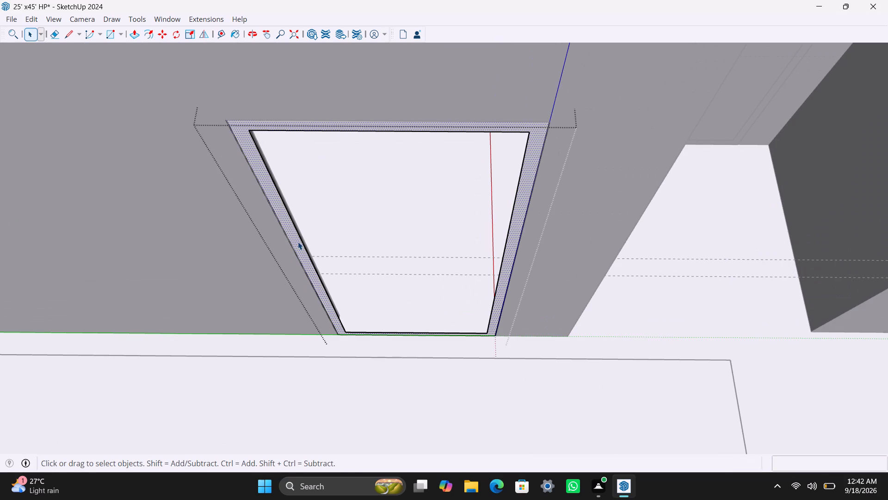
{"action": "key", "text": "p"}
{"action": "left_click", "coordinate": [298, 242]}
{"action": "type", "text": "2.5\""}
{"action": "key", "text": "Return"}
Draw a 2' 8" by 6' 8" rectangle filling the frame opening and group it as the door panel.
{"action": "key", "text": "r"}
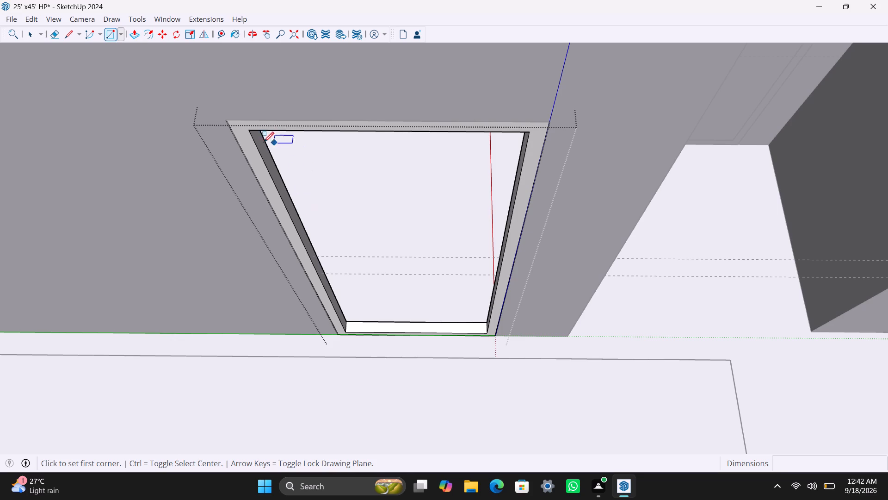
{"action": "left_click_drag", "start_coordinate": [249, 130], "coordinate": [259, 148]}
{"action": "left_click", "coordinate": [485, 331]}
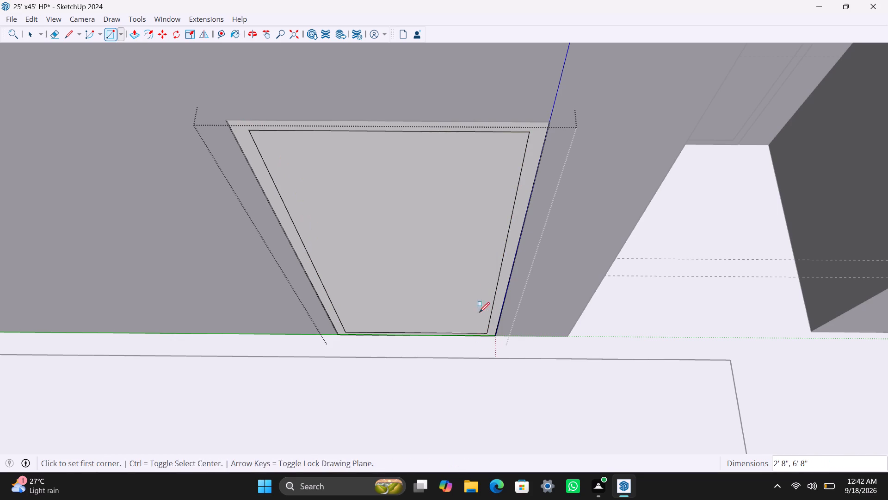
{"action": "key", "text": "space"}
{"action": "double_click", "coordinate": [463, 280]}
{"action": "right_click", "coordinate": [464, 281]}
{"action": "left_click_drag", "start_coordinate": [520, 112], "coordinate": [518, 122]}
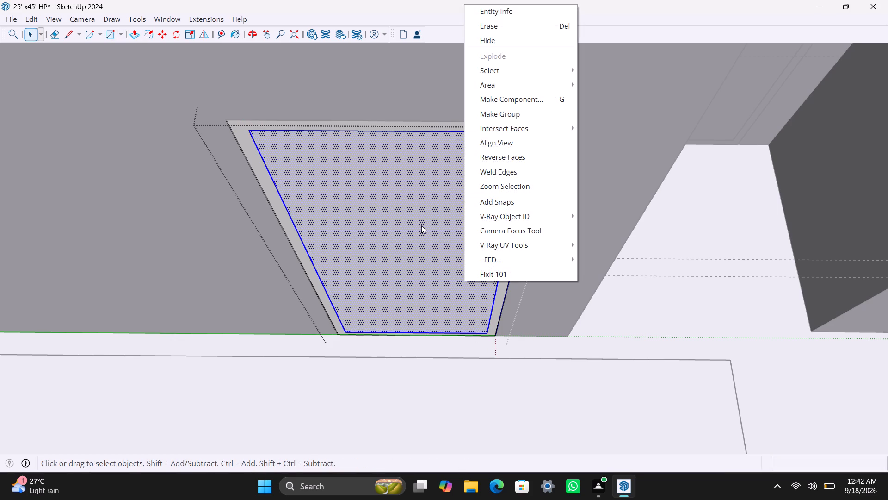
{"action": "left_click", "coordinate": [480, 118]}
Open the door panel group and Push/Pull its face 18 mm.
{"action": "triple_click", "coordinate": [421, 225]}
{"action": "key", "text": "p"}
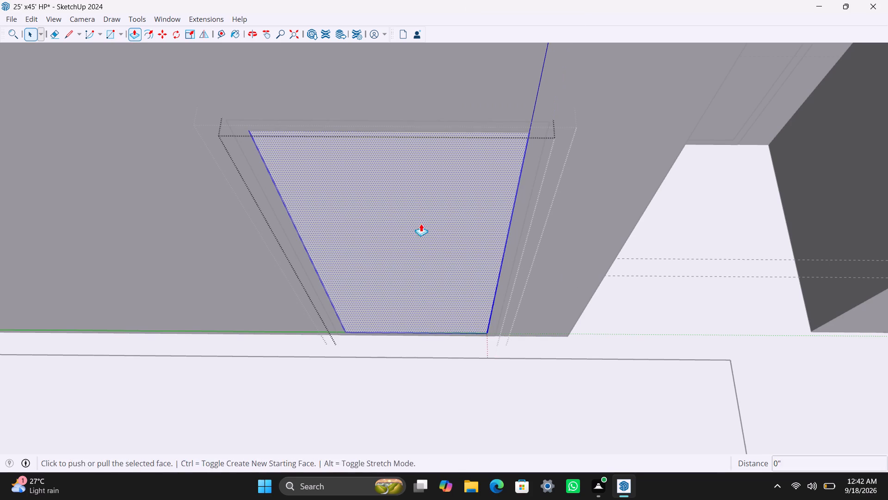
{"action": "left_click_drag", "start_coordinate": [421, 223], "coordinate": [421, 212]}
{"action": "type", "text": "18MM"}
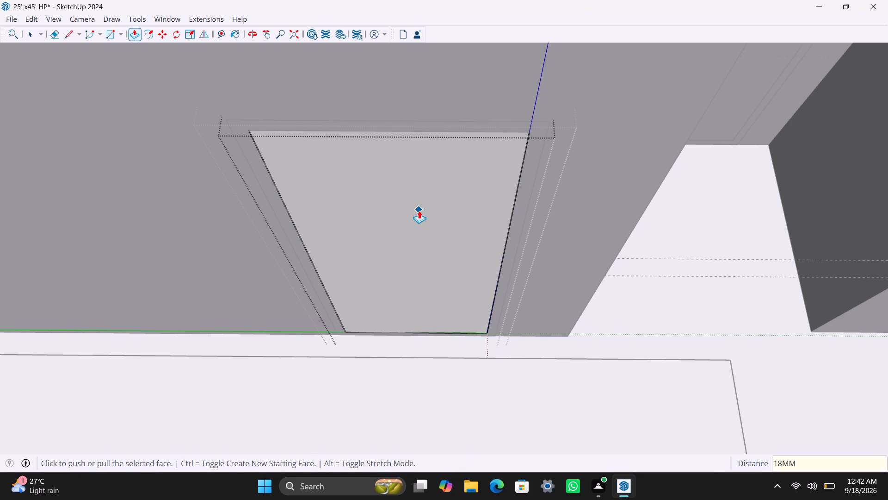
{"action": "key", "text": "Return"}
Add a guide 4' below the door panel's top edge and another 6" in from its side edge.
{"action": "key", "text": "space"}
{"action": "key", "text": "t"}
{"action": "left_click_drag", "start_coordinate": [438, 132], "coordinate": [438, 142]}
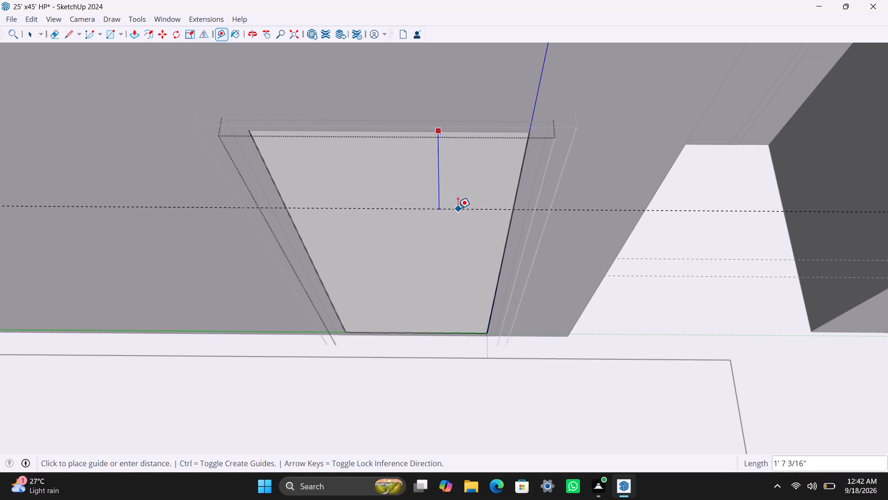
{"action": "key", "text": "4"}
{"action": "key", "text": "apostrophe"}
{"action": "key", "text": "Return"}
{"action": "left_click_drag", "start_coordinate": [315, 268], "coordinate": [321, 268]}
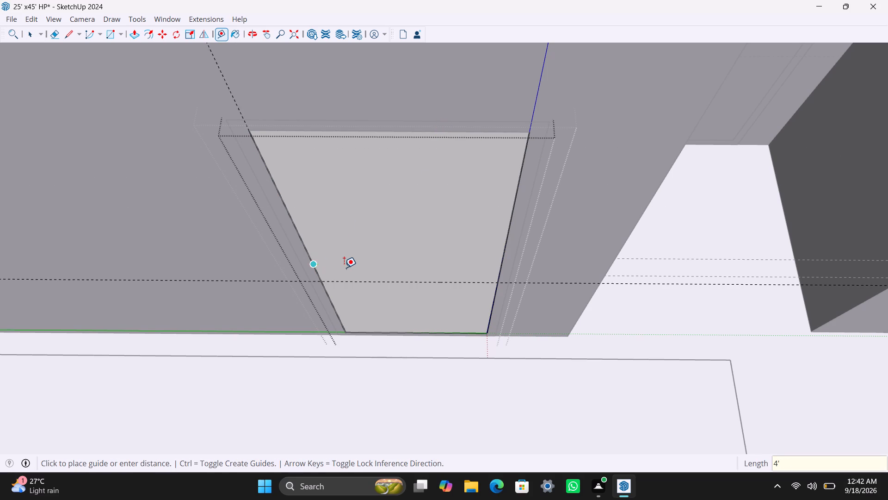
{"action": "key", "text": "6"}
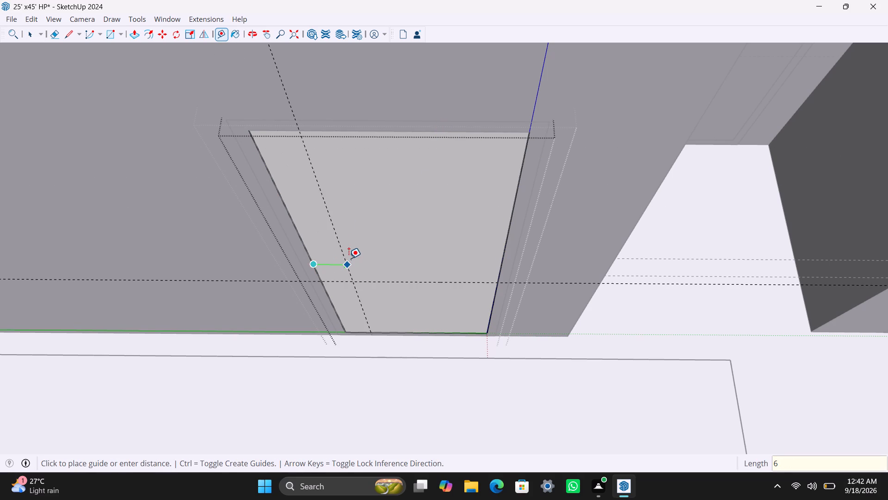
{"action": "key", "text": "shift+quotedbl"}
{"action": "key", "text": "Return"}
Add a guide 1.5" further in from the vertical guide and one 8" above the horizontal guide.
{"action": "left_click_drag", "start_coordinate": [345, 262], "coordinate": [364, 262]}
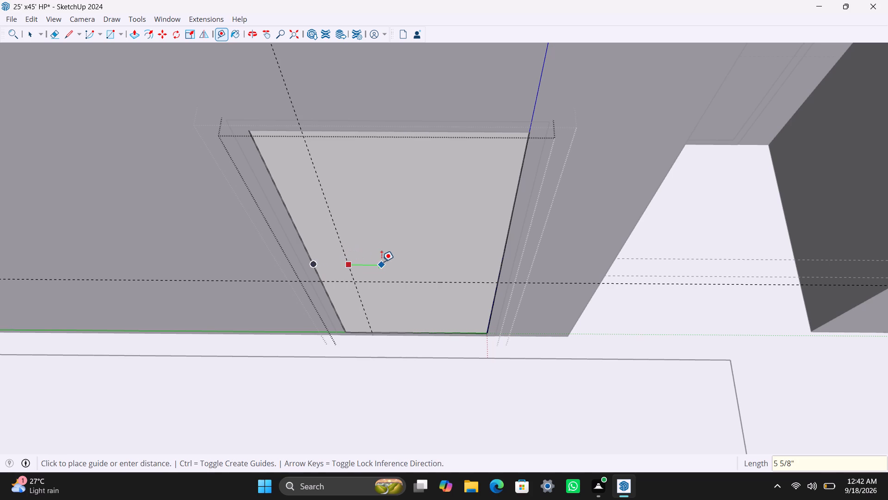
{"action": "key", "text": "space"}
{"action": "key", "text": "t"}
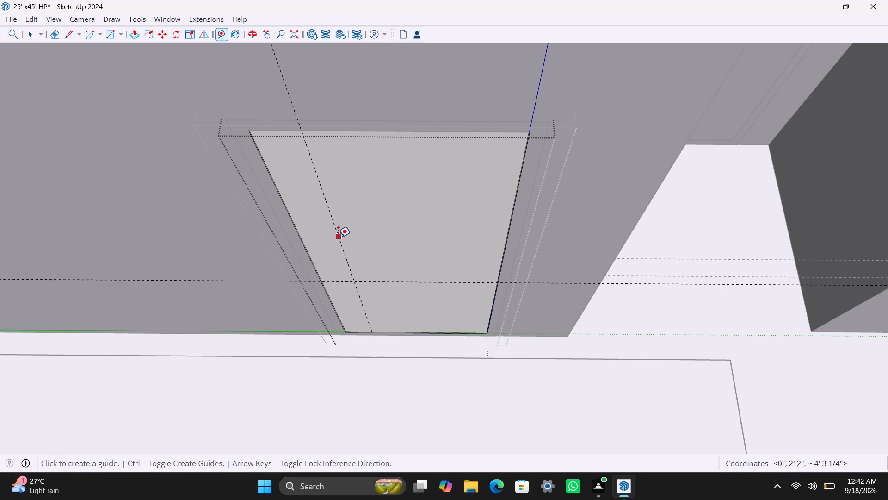
{"action": "left_click_drag", "start_coordinate": [338, 237], "coordinate": [345, 239]}
{"action": "type", "text": "1.5\""}
{"action": "key", "text": "Return"}
{"action": "left_click", "coordinate": [409, 280]}
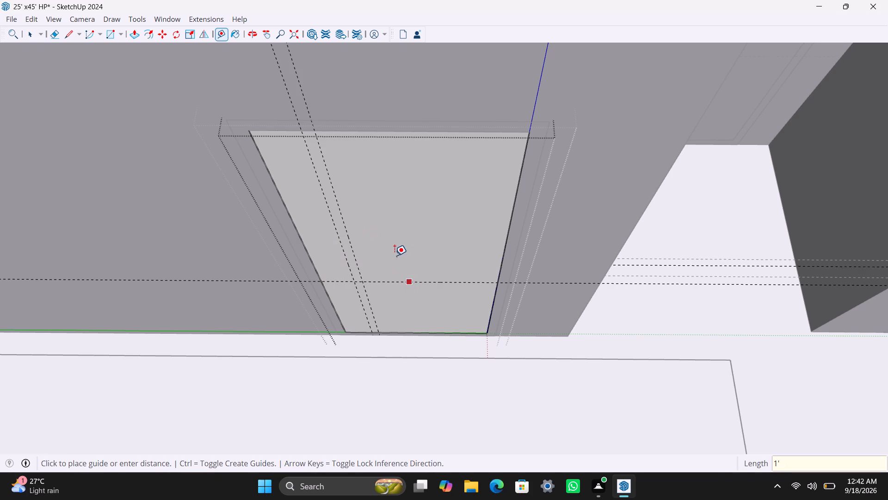
{"action": "type", "text": "8\""}
{"action": "key", "text": "Return"}
{"action": "key", "text": "space"}
Draw the handle rectangle between the guide intersections on the door panel and group it.
{"action": "scroll", "coordinate": [346, 255], "scroll_direction": "up", "scroll_amount": 5}
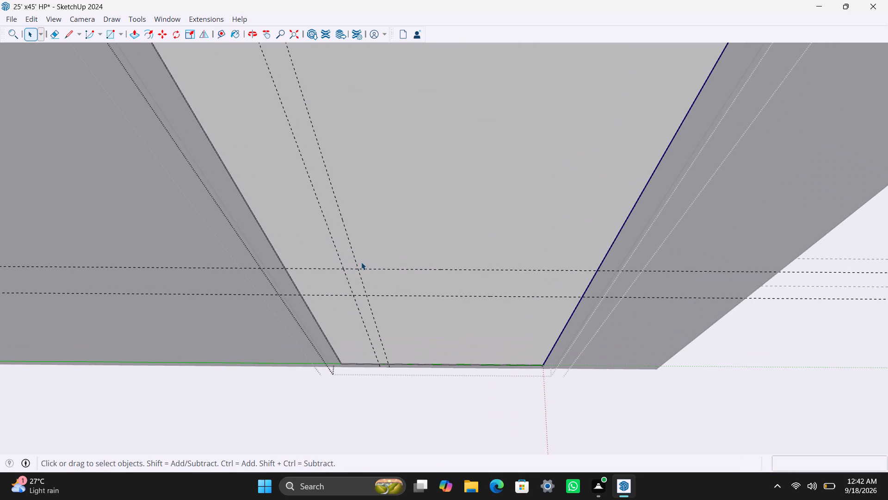
{"action": "key", "text": "r"}
{"action": "left_click_drag", "start_coordinate": [361, 271], "coordinate": [359, 272]}
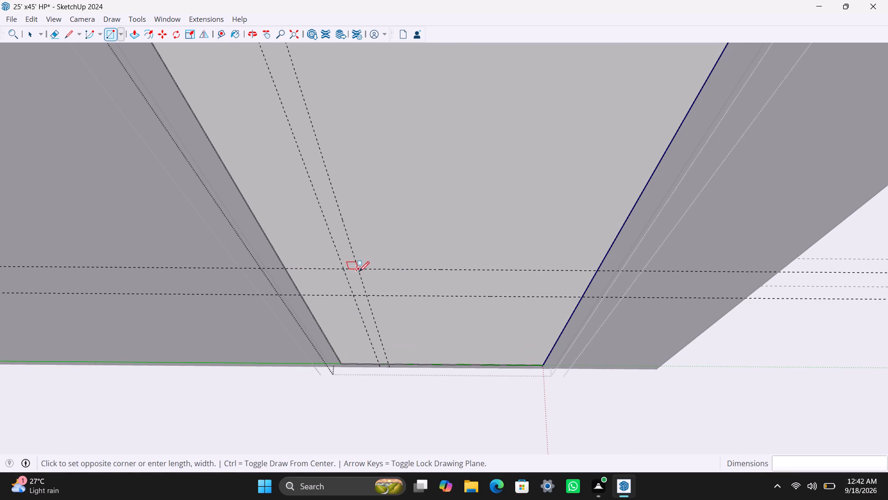
{"action": "left_click_drag", "start_coordinate": [359, 272], "coordinate": [355, 279]}
{"action": "left_click", "coordinate": [354, 293]}
{"action": "key", "text": "space"}
{"action": "double_click", "coordinate": [356, 288]}
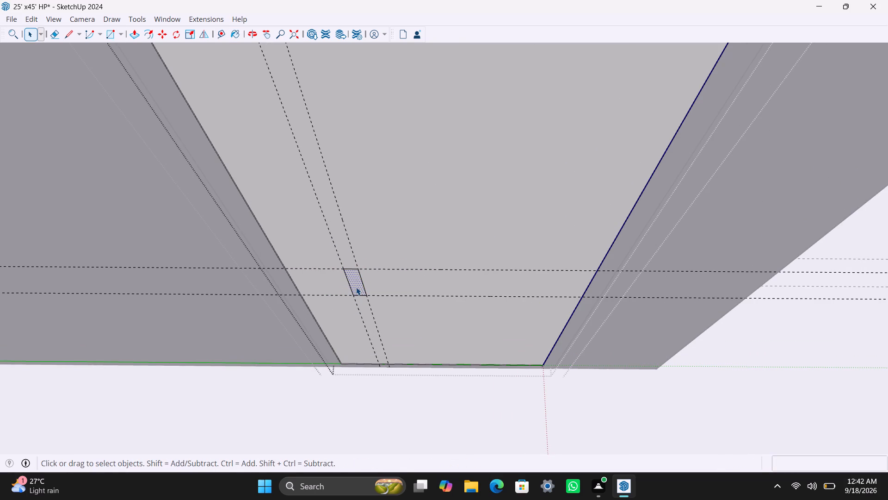
{"action": "triple_click", "coordinate": [355, 285]}
{"action": "double_click", "coordinate": [355, 285]}
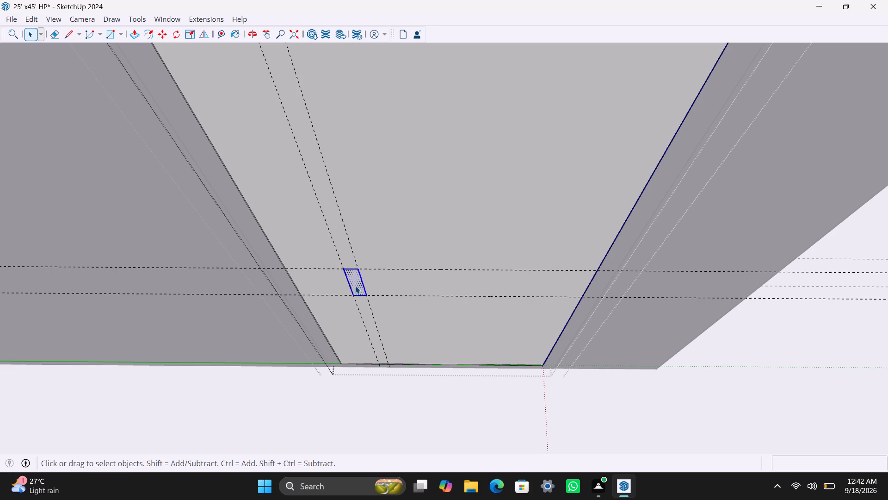
{"action": "right_click", "coordinate": [355, 286]}
{"action": "left_click", "coordinate": [418, 111]}
Open the handle group, Push/Pull its face 0.5", and exit all the nested door groups.
{"action": "scroll", "coordinate": [354, 284], "scroll_direction": "up", "scroll_amount": 2}
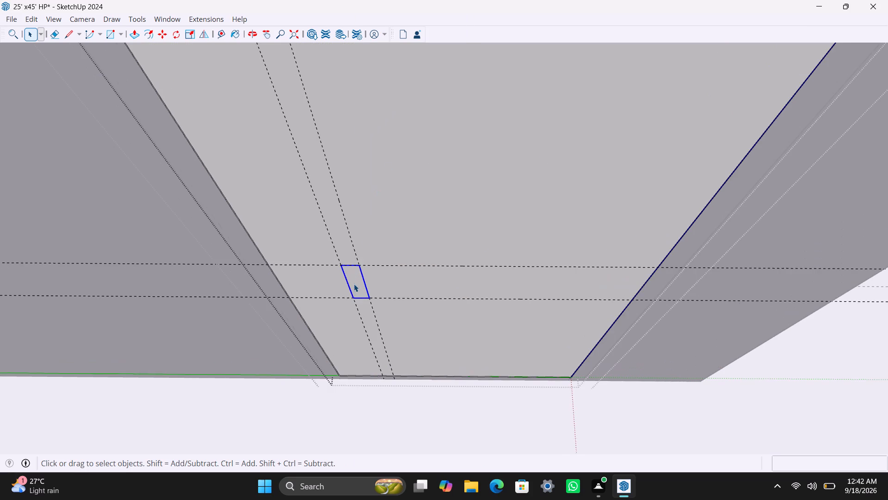
{"action": "triple_click", "coordinate": [354, 283]}
{"action": "key", "text": "p"}
{"action": "left_click", "coordinate": [354, 281]}
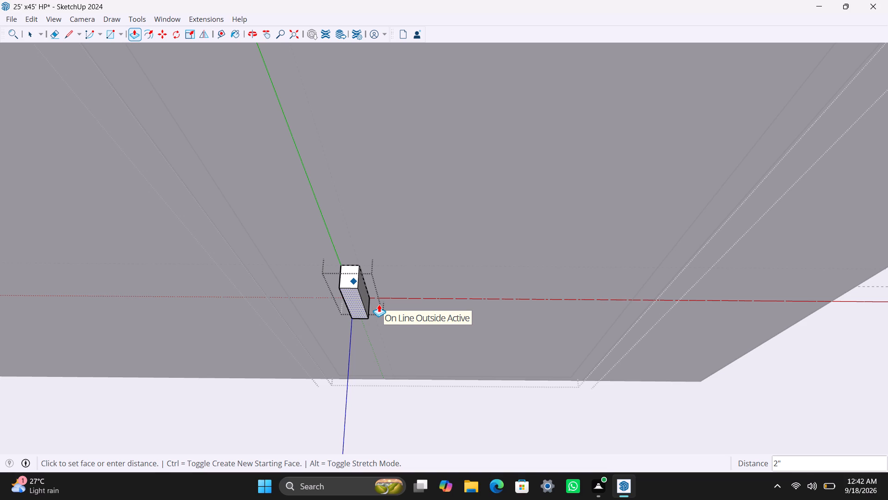
{"action": "type", "text": "0.5\""}
{"action": "key", "text": "Return"}
{"action": "key", "text": "space"}
{"action": "scroll", "coordinate": [387, 298], "scroll_direction": "down", "scroll_amount": 3}
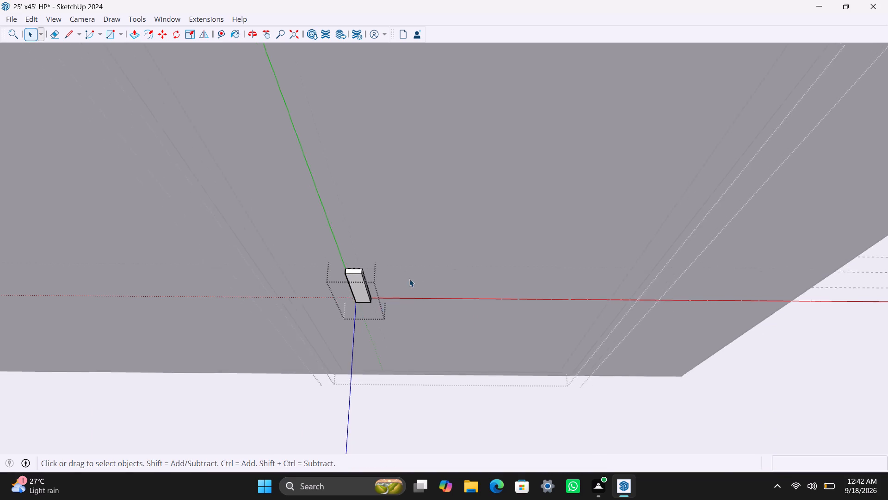
{"action": "scroll", "coordinate": [409, 279], "scroll_direction": "down", "scroll_amount": 20}
{"action": "scroll", "coordinate": [409, 279], "scroll_direction": "down", "scroll_amount": 2}
{"action": "middle_click_drag", "start_coordinate": [697, 208], "coordinate": [600, 194]}
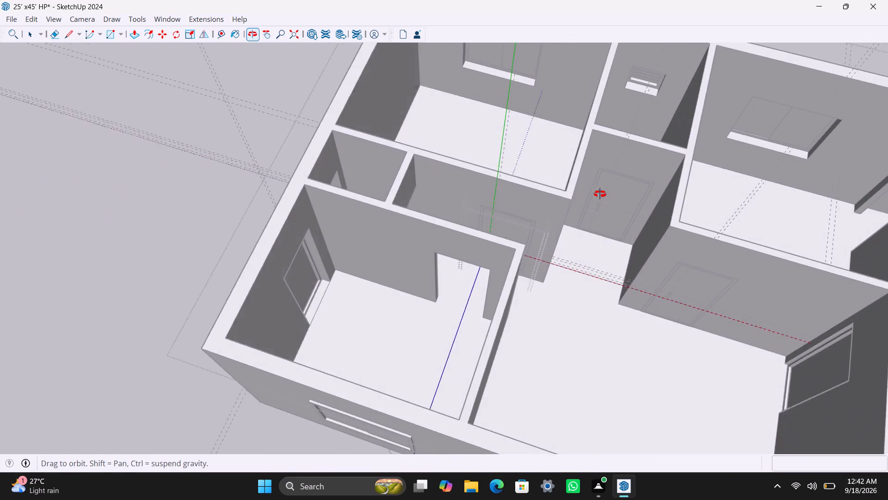
{"action": "middle_click_drag", "start_coordinate": [600, 194], "coordinate": [586, 192]}
{"action": "left_click", "coordinate": [212, 120]}
{"action": "double_click", "coordinate": [212, 120]}
{"action": "triple_click", "coordinate": [210, 119]}
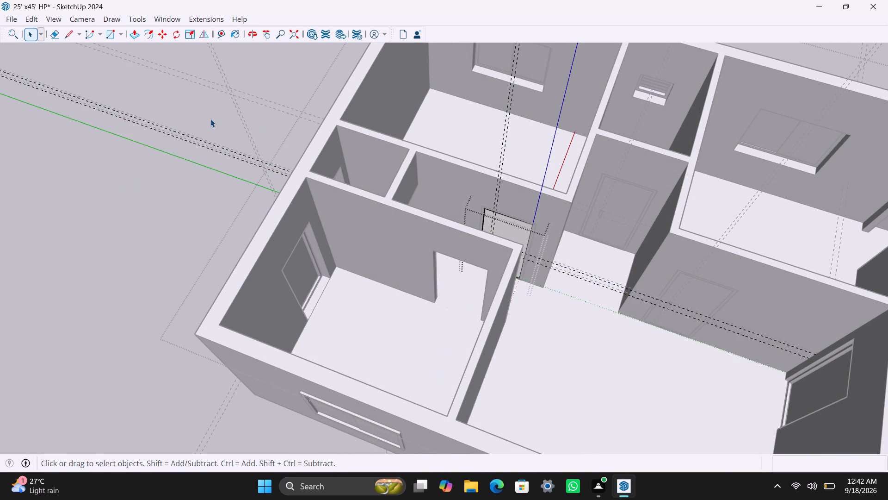
{"action": "triple_click", "coordinate": [210, 116]}
Draw a rectangle filling the open doorway in the partition wall between its free end and the cross wall, and group it.
{"action": "scroll", "coordinate": [515, 269], "scroll_direction": "down", "scroll_amount": 3}
{"action": "middle_click_drag", "start_coordinate": [664, 319], "coordinate": [254, 312]}
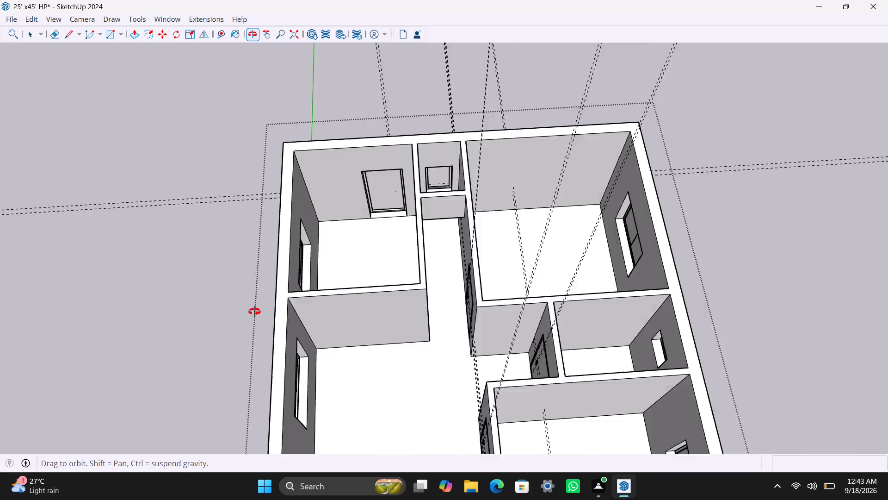
{"action": "middle_click_drag", "start_coordinate": [254, 312], "coordinate": [83, 284]}
{"action": "scroll", "coordinate": [342, 254], "scroll_direction": "up", "scroll_amount": 4}
{"action": "middle_click_drag", "start_coordinate": [461, 205], "coordinate": [329, 307]}
{"action": "scroll", "coordinate": [368, 304], "scroll_direction": "up", "scroll_amount": 3}
{"action": "middle_click_drag", "start_coordinate": [269, 292], "coordinate": [253, 269]}
{"action": "scroll", "coordinate": [308, 266], "scroll_direction": "up", "scroll_amount": 4}
{"action": "middle_click_drag", "start_coordinate": [321, 275], "coordinate": [354, 289], "text": "shift"}
{"action": "scroll", "coordinate": [332, 287], "scroll_direction": "up", "scroll_amount": 1}
{"action": "key", "text": "r"}
{"action": "left_click_drag", "start_coordinate": [303, 261], "coordinate": [309, 278]}
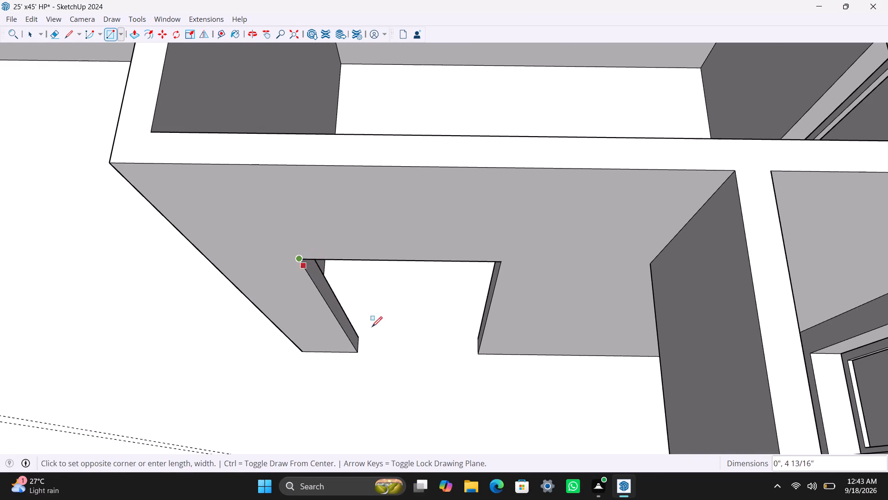
{"action": "left_click", "coordinate": [477, 353]}
{"action": "key", "text": "space"}
{"action": "double_click", "coordinate": [442, 329]}
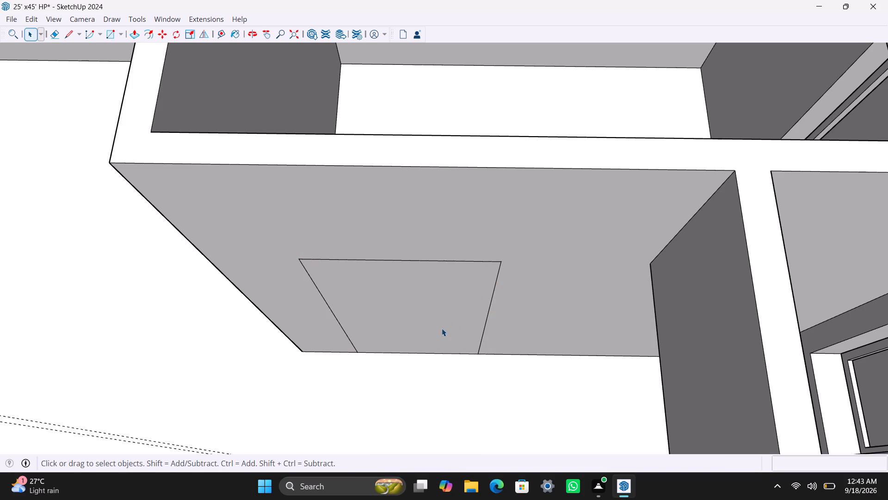
{"action": "right_click", "coordinate": [441, 328]}
{"action": "left_click", "coordinate": [507, 157]}
Open this doorway group, offset its outline 2" inward, and delete the inner face to leave a frame outline.
{"action": "double_click", "coordinate": [404, 312]}
{"action": "left_click", "coordinate": [401, 310]}
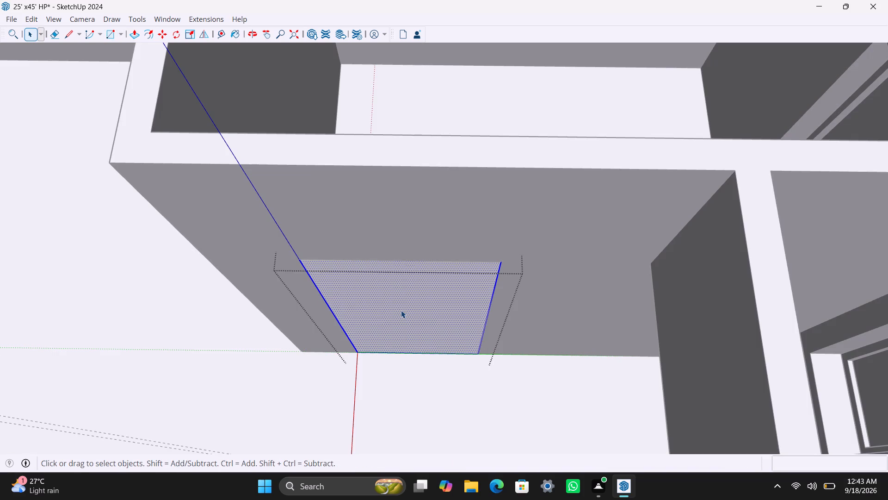
{"action": "key", "text": "f"}
{"action": "left_click", "coordinate": [352, 300]}
{"action": "type", "text": "2\""}
{"action": "key", "text": "Return"}
{"action": "key", "text": "space"}
{"action": "left_click", "coordinate": [384, 330]}
{"action": "key", "text": "Delete"}
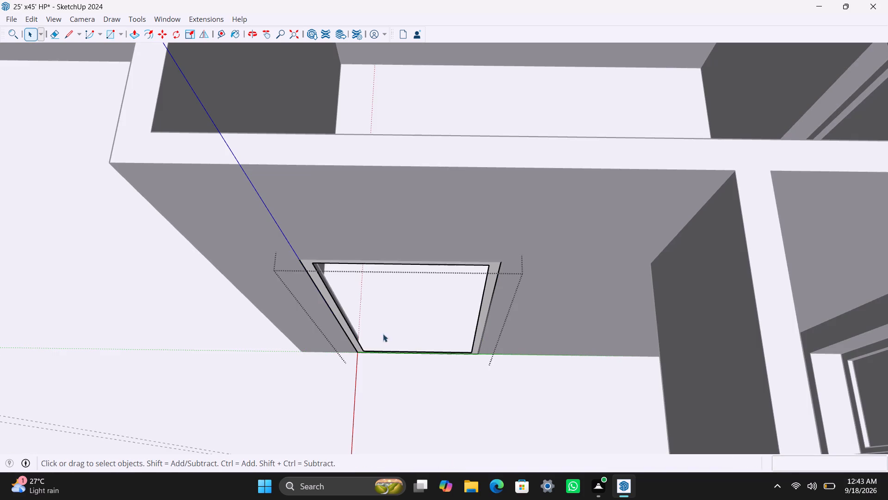
Push/Pull the new door frame face 2.5".
{"action": "scroll", "coordinate": [369, 343], "scroll_direction": "up", "scroll_amount": 3}
{"action": "left_click", "coordinate": [343, 331]}
{"action": "key", "text": "p"}
{"action": "left_click", "coordinate": [343, 331]}
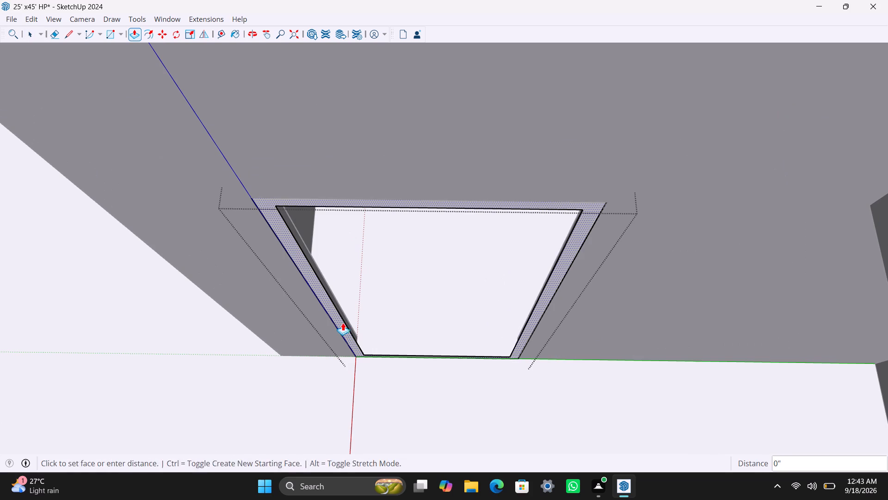
{"action": "type", "text": "2.5\""}
{"action": "key", "text": "Return"}
{"action": "key", "text": "space"}
Draw a 2' 8" by 6' 8" rectangle filling the frame opening and group it as the door panel.
{"action": "key", "text": "r"}
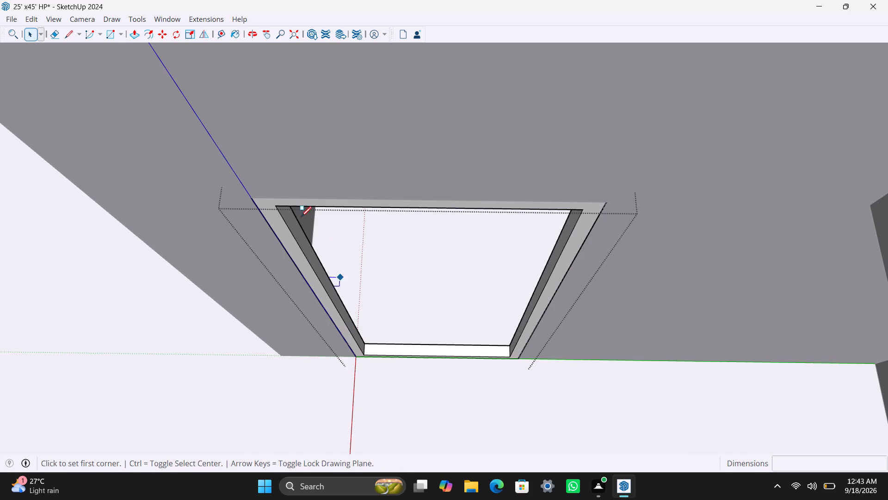
{"action": "left_click", "coordinate": [277, 209]}
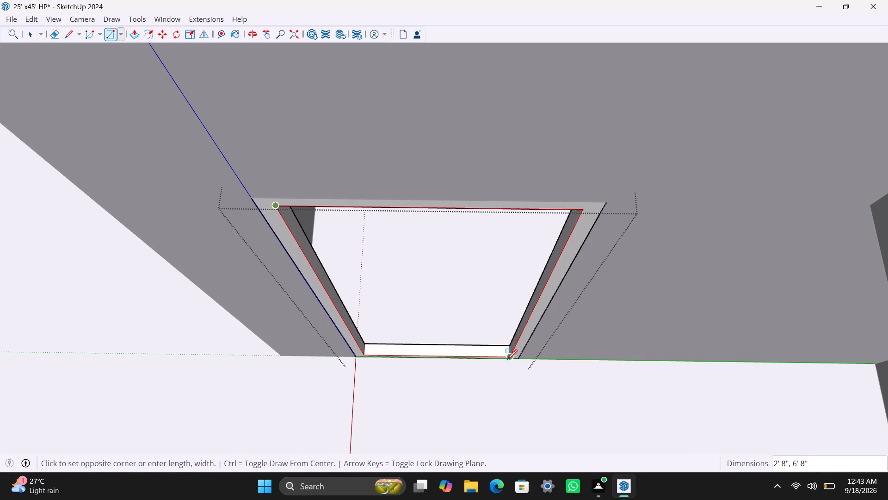
{"action": "left_click", "coordinate": [508, 358]}
{"action": "key", "text": "space"}
{"action": "double_click", "coordinate": [469, 309]}
{"action": "right_click", "coordinate": [468, 309]}
{"action": "left_click_drag", "start_coordinate": [511, 138], "coordinate": [511, 149]}
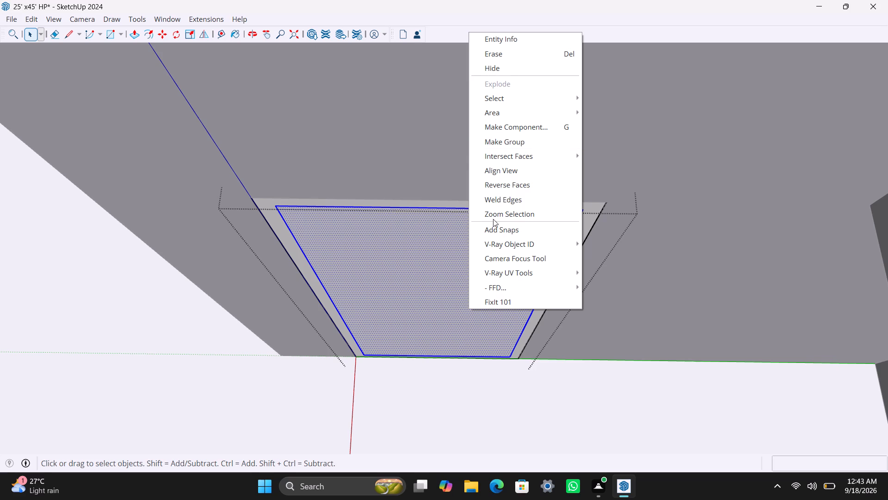
{"action": "left_click", "coordinate": [509, 138]}
Open the door panel group and Push/Pull its face 18 mm.
{"action": "triple_click", "coordinate": [451, 306]}
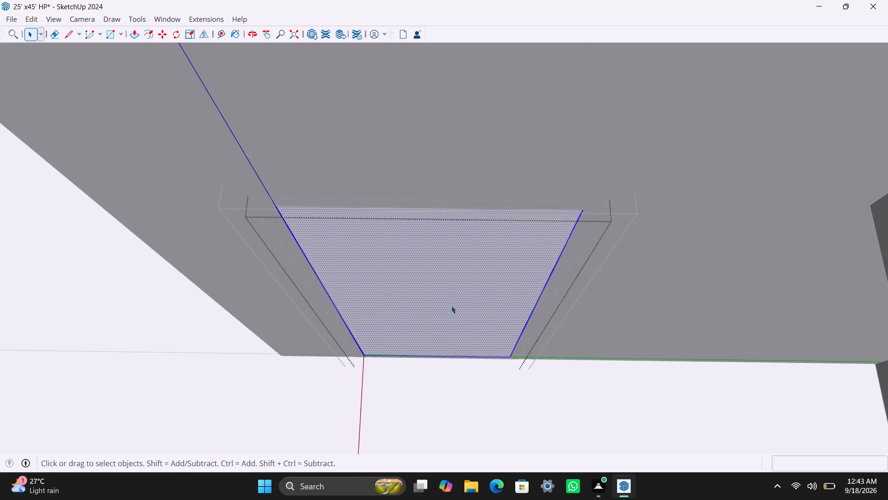
{"action": "key", "text": "p"}
{"action": "left_click_drag", "start_coordinate": [451, 305], "coordinate": [447, 295]}
{"action": "type", "text": "18M"}
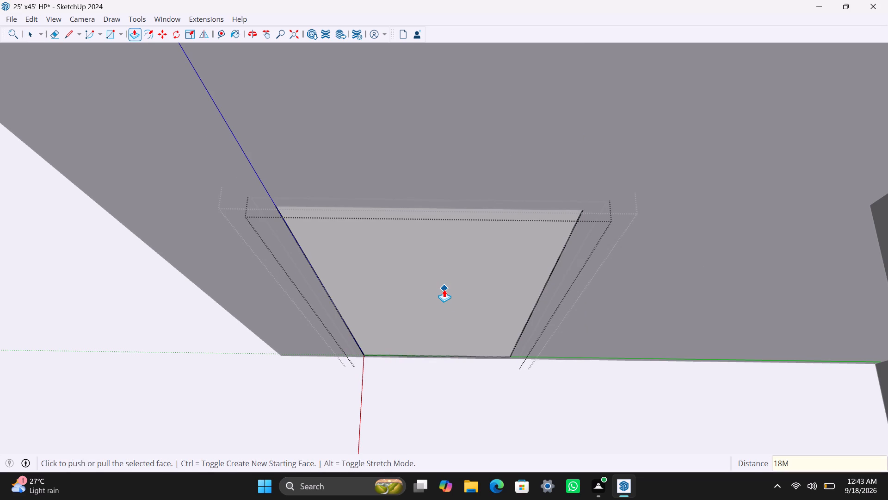
{"action": "key", "text": "m"}
{"action": "key", "text": "Return"}
{"action": "key", "text": "space"}
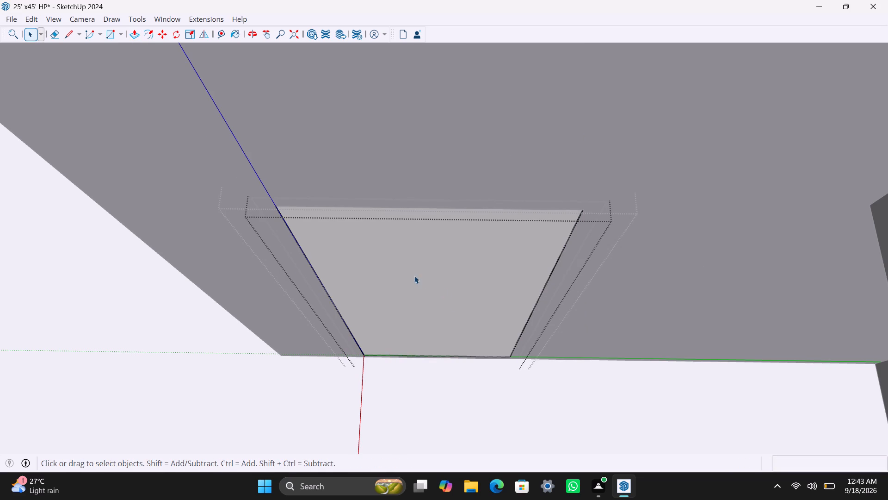
Place handle guides on the door panel: 4' below its top, 6" from its side, plus parallel guides 1.5" and 8" from those.
{"action": "key", "text": "t"}
{"action": "left_click_drag", "start_coordinate": [385, 207], "coordinate": [398, 249]}
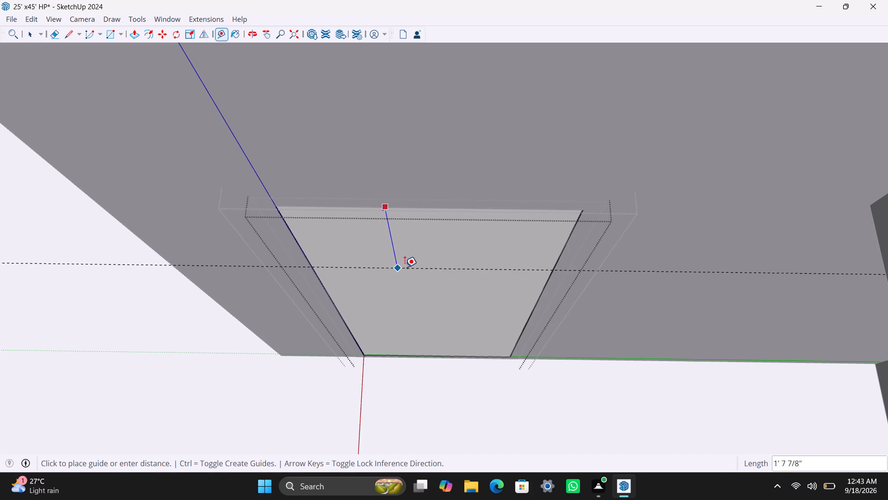
{"action": "type", "text": "4'"}
{"action": "key", "text": "Return"}
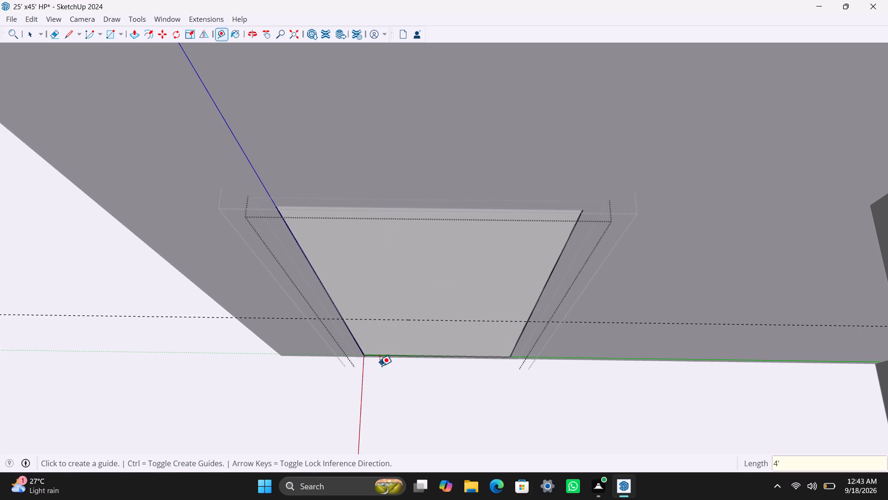
{"action": "left_click_drag", "start_coordinate": [334, 305], "coordinate": [345, 311]}
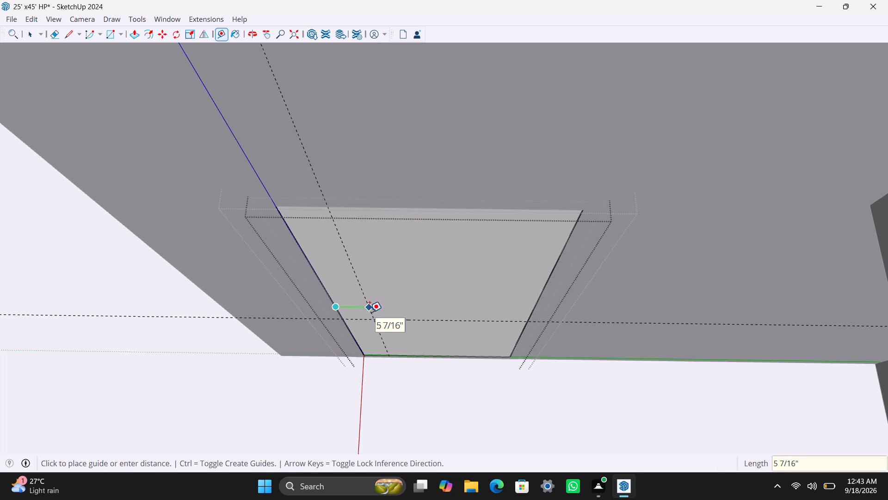
{"action": "type", "text": "6\""}
{"action": "key", "text": "Return"}
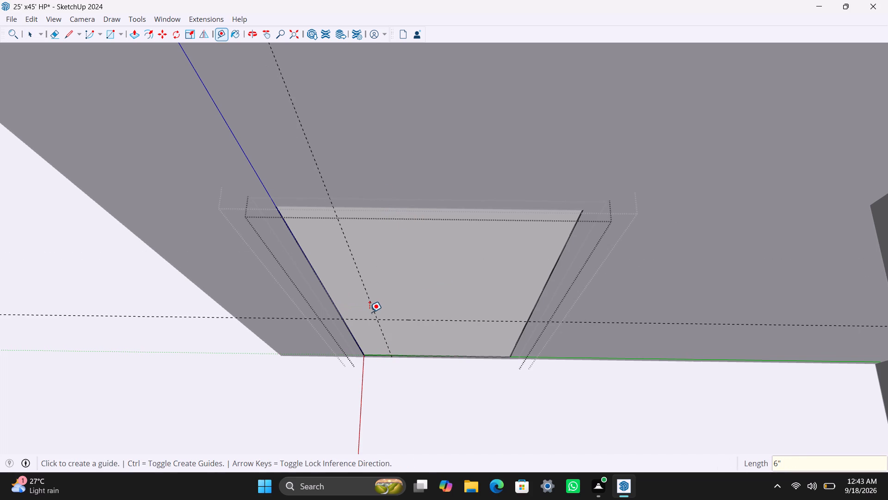
{"action": "left_click", "coordinate": [373, 300]}
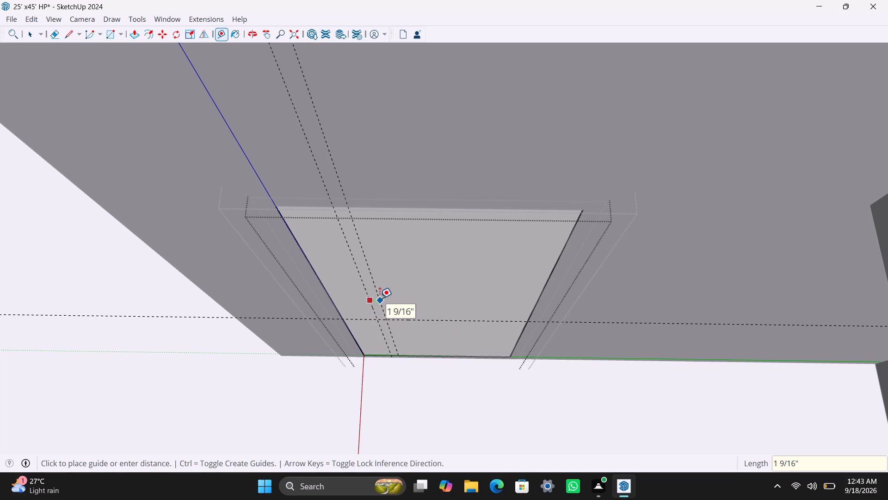
{"action": "type", "text": "1.5\""}
{"action": "key", "text": "Return"}
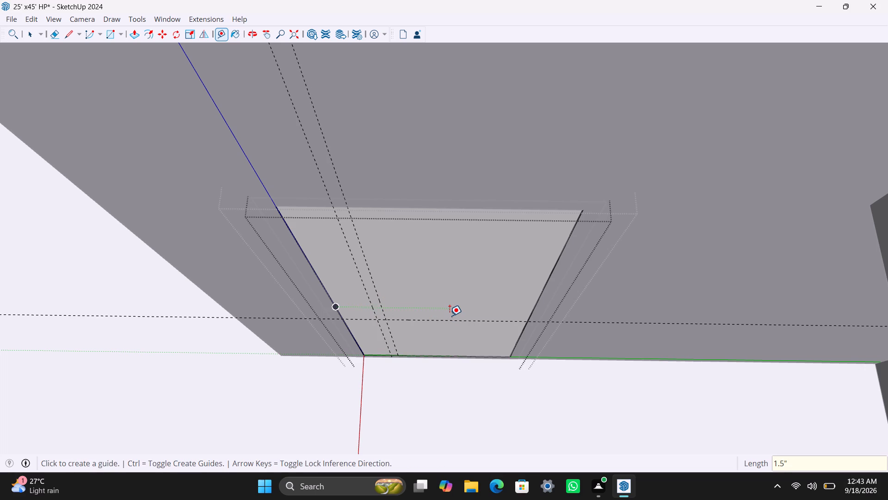
{"action": "left_click", "coordinate": [456, 319]}
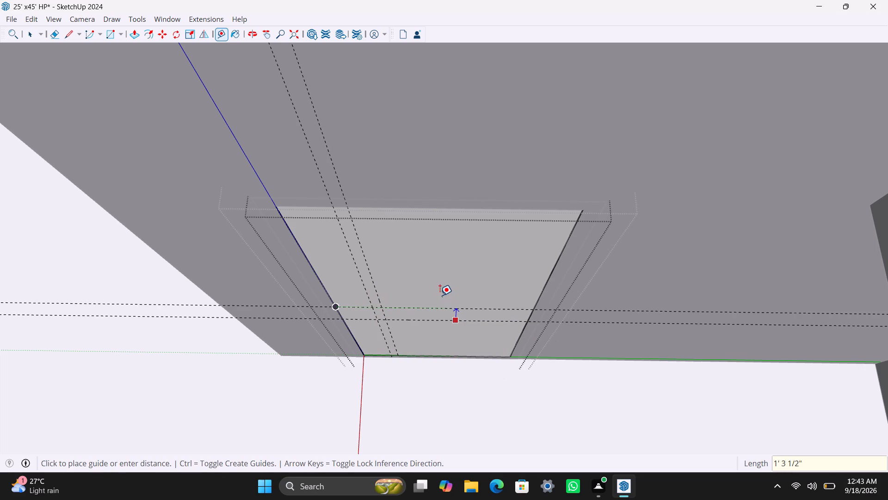
{"action": "type", "text": "8\""}
{"action": "key", "text": "Return"}
Draw the 1.5" by 8" handle rectangle between the guide intersections on the door panel and make it a group.
{"action": "key", "text": "space"}
{"action": "scroll", "coordinate": [429, 306], "scroll_direction": "up", "scroll_amount": 8}
{"action": "middle_click_drag", "start_coordinate": [306, 304], "coordinate": [306, 217]}
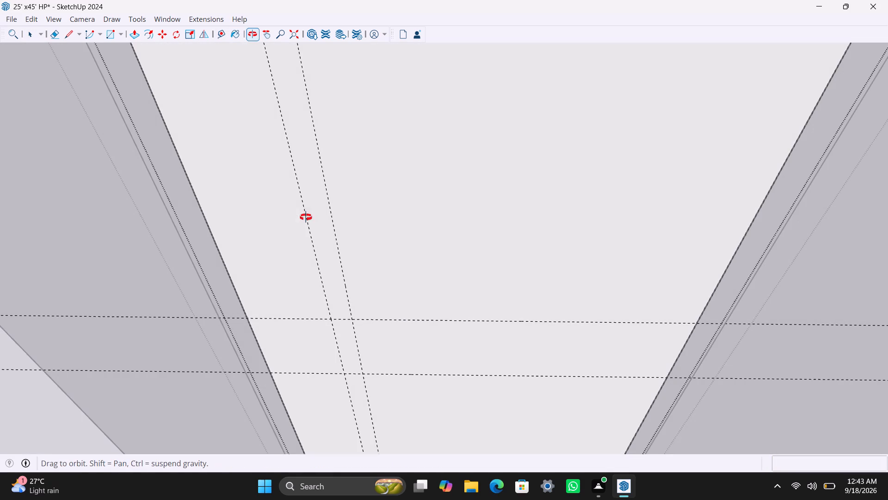
{"action": "middle_click_drag", "start_coordinate": [306, 217], "coordinate": [306, 218]}
{"action": "key", "text": "r"}
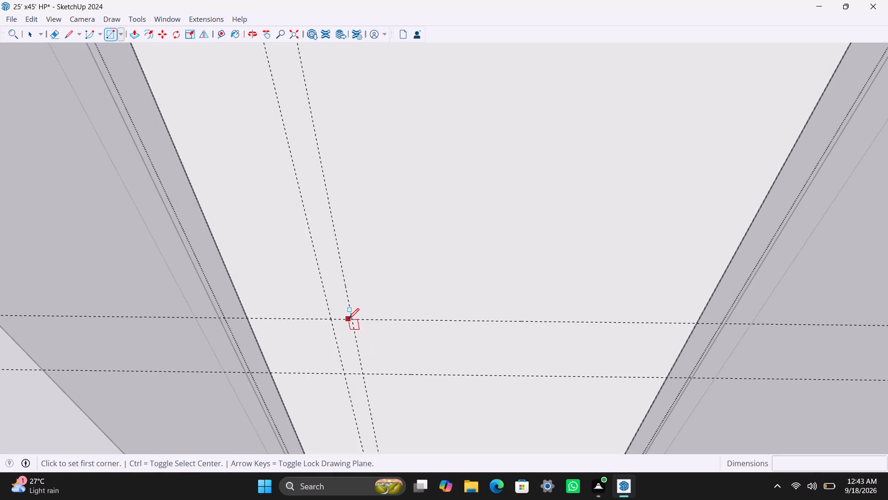
{"action": "left_click_drag", "start_coordinate": [351, 319], "coordinate": [344, 338]}
{"action": "left_click", "coordinate": [345, 377]}
{"action": "key", "text": "space"}
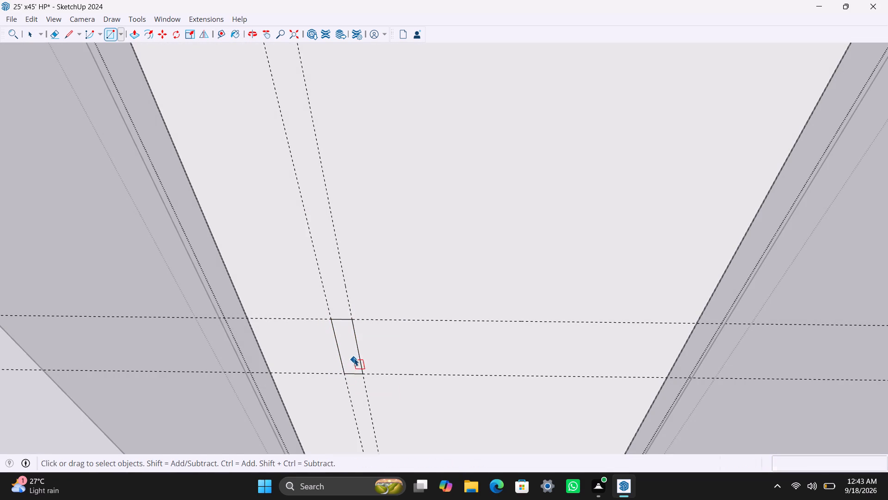
{"action": "double_click", "coordinate": [354, 358]}
{"action": "right_click", "coordinate": [354, 360]}
{"action": "left_click", "coordinate": [448, 182]}
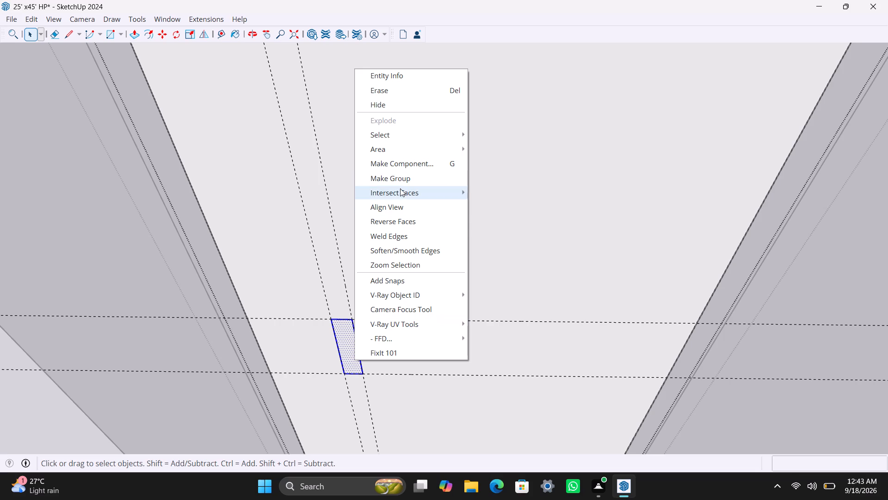
{"action": "left_click_drag", "start_coordinate": [401, 177], "coordinate": [402, 183]}
Open the handle group and Push/Pull its face 0.5".
{"action": "triple_click", "coordinate": [351, 337]}
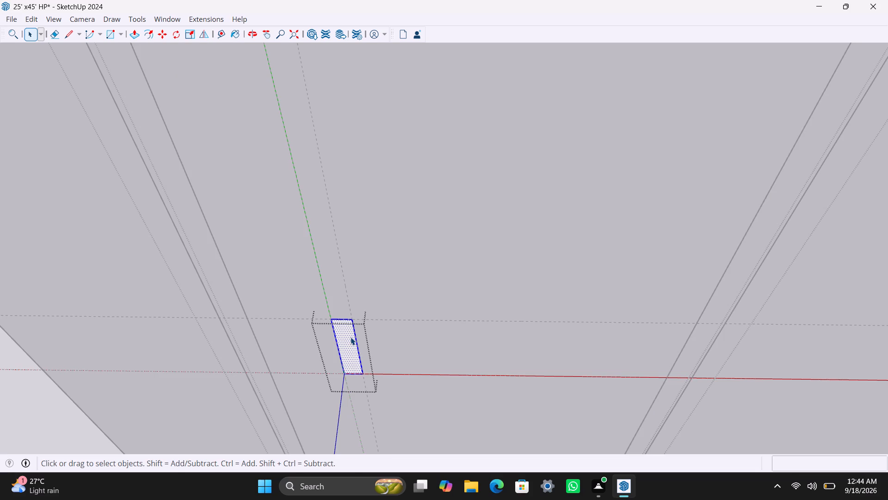
{"action": "key", "text": "p"}
{"action": "left_click_drag", "start_coordinate": [351, 337], "coordinate": [349, 344]}
{"action": "type", "text": "0.5\""}
{"action": "key", "text": "Return"}
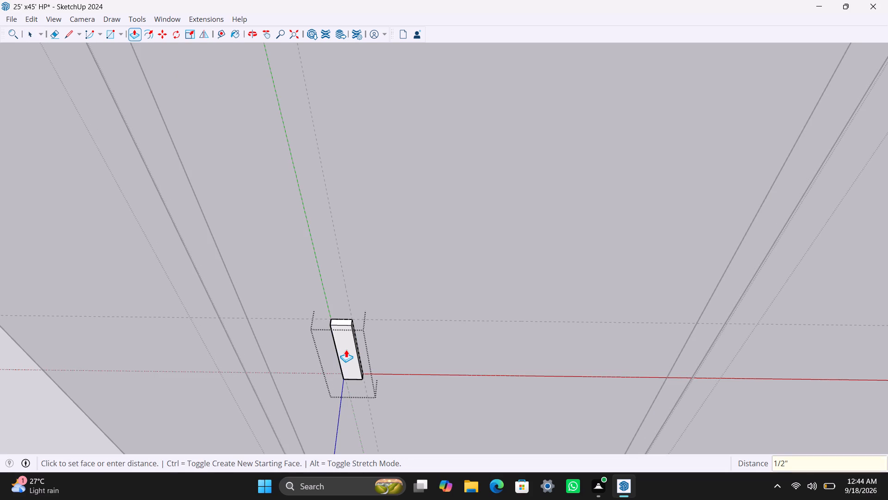
Save the model and exit the nested door groups back to the whole house.
{"action": "key", "text": "ctrl+s"}
{"action": "scroll", "coordinate": [334, 274], "scroll_direction": "down", "scroll_amount": 11}
{"action": "left_click", "coordinate": [300, 31]}
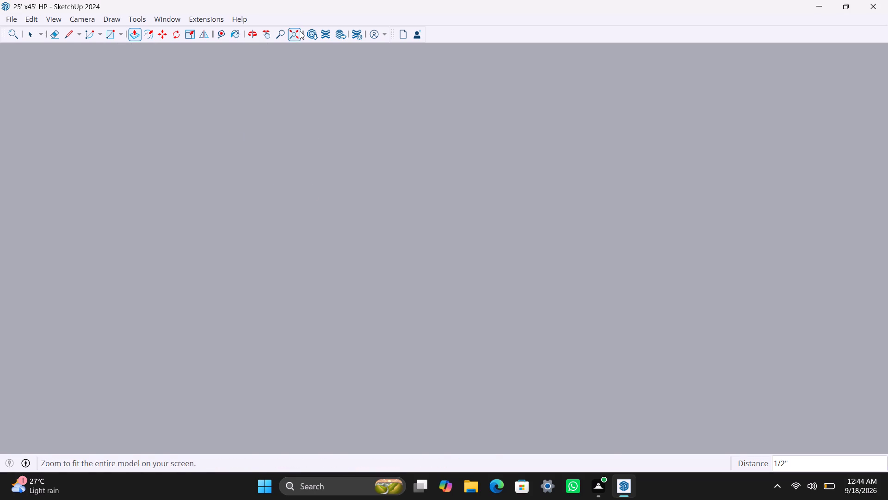
{"action": "scroll", "coordinate": [453, 247], "scroll_direction": "down", "scroll_amount": 3}
{"action": "key", "text": "space"}
{"action": "left_click", "coordinate": [719, 252]}
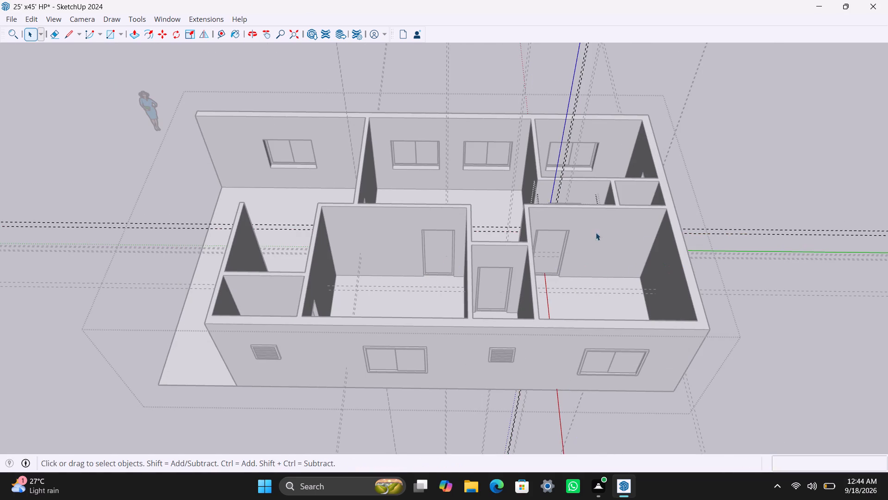
{"action": "scroll", "coordinate": [456, 232], "scroll_direction": "up", "scroll_amount": 1}
{"action": "middle_click_drag", "start_coordinate": [425, 290], "coordinate": [865, 326]}
{"action": "double_click", "coordinate": [789, 175]}
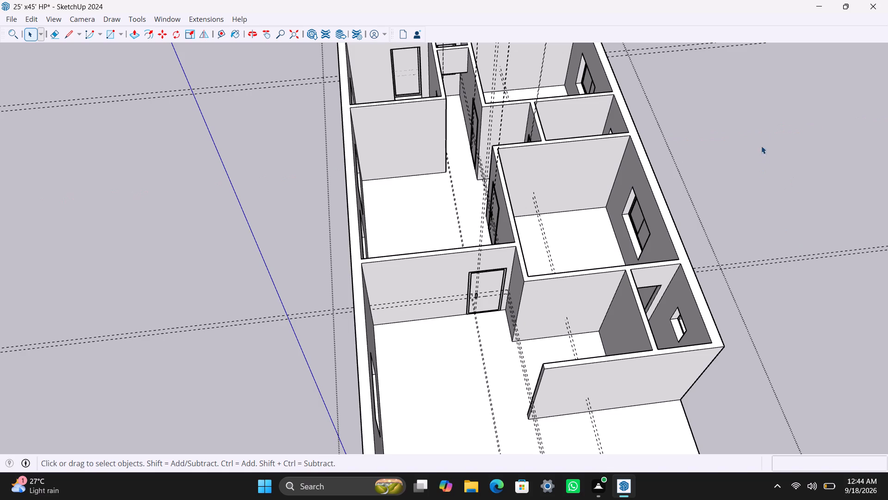
Draw a rectangle filling the doorway opening of the small room at the end of the passage and make it a group.
{"action": "scroll", "coordinate": [585, 156], "scroll_direction": "up", "scroll_amount": 2}
{"action": "middle_click_drag", "start_coordinate": [676, 153], "coordinate": [639, 372]}
{"action": "scroll", "coordinate": [336, 319], "scroll_direction": "up", "scroll_amount": 7}
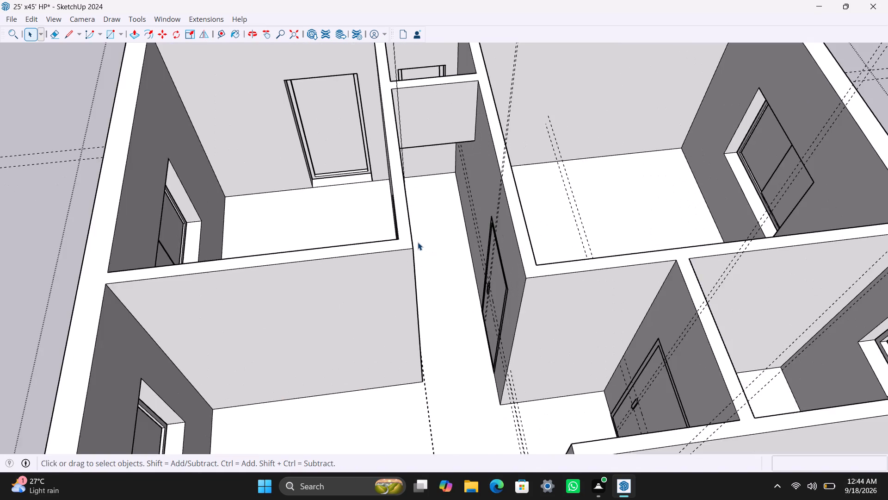
{"action": "middle_click_drag", "start_coordinate": [418, 242], "coordinate": [387, 230]}
{"action": "scroll", "coordinate": [398, 150], "scroll_direction": "up", "scroll_amount": 5}
{"action": "middle_click_drag", "start_coordinate": [383, 155], "coordinate": [350, 145]}
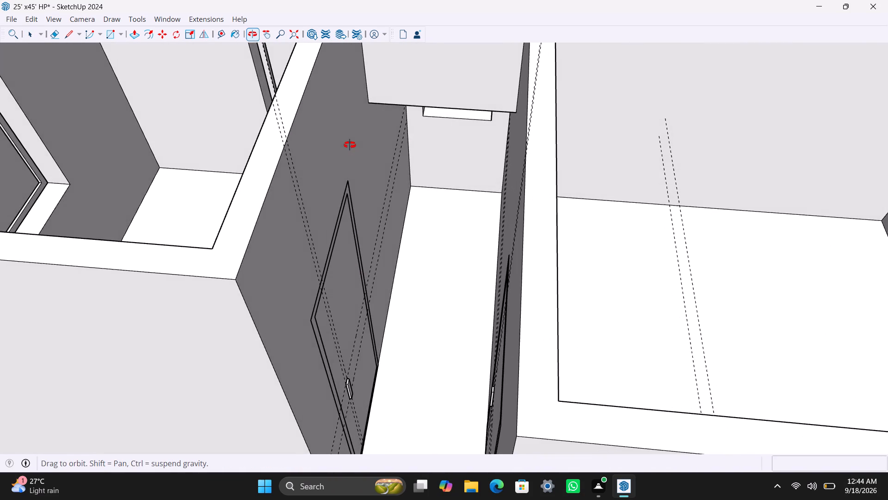
{"action": "middle_click_drag", "start_coordinate": [350, 145], "coordinate": [351, 144]}
{"action": "key", "text": "r"}
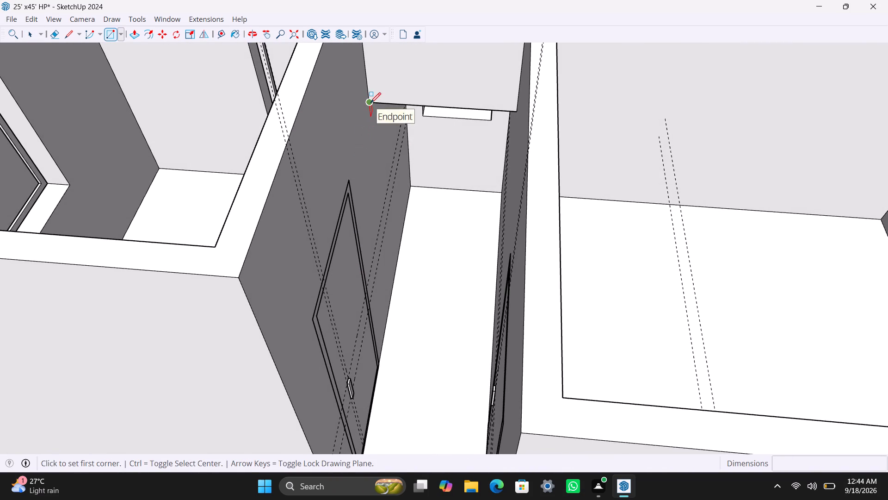
{"action": "left_click", "coordinate": [370, 103]}
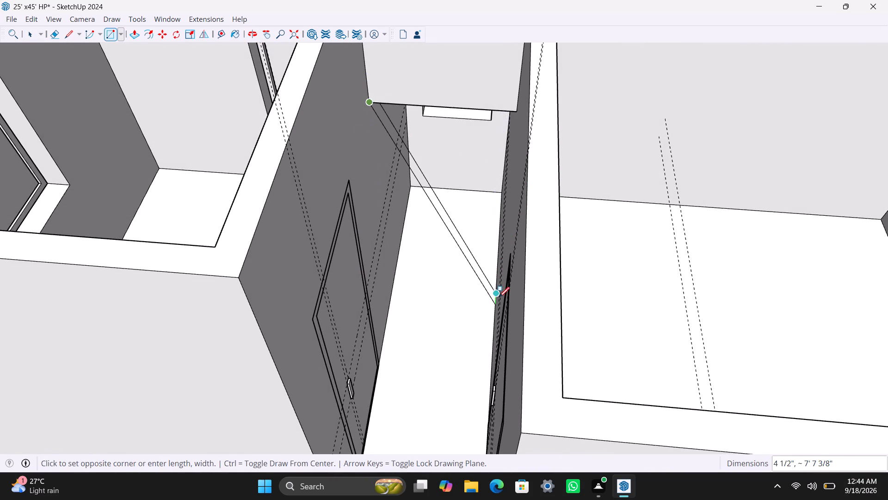
{"action": "left_click", "coordinate": [494, 307]}
{"action": "key", "text": "space"}
{"action": "double_click", "coordinate": [465, 245]}
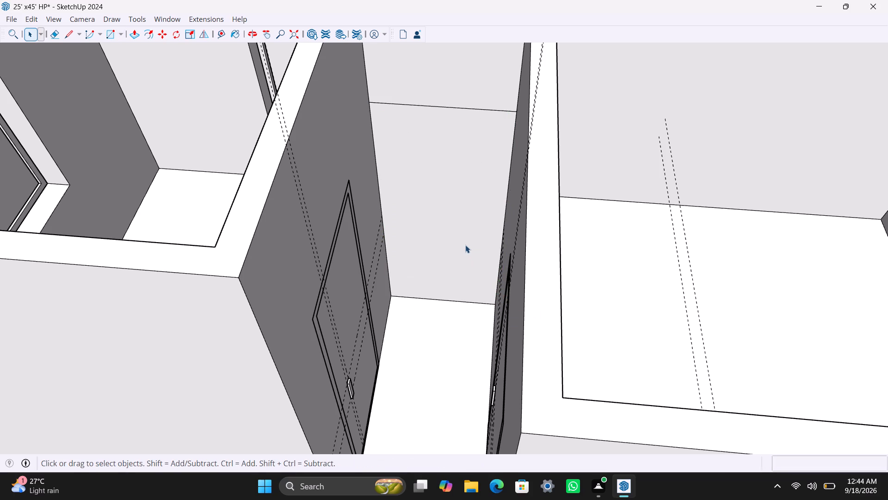
{"action": "right_click", "coordinate": [465, 245]}
{"action": "left_click", "coordinate": [537, 113]}
Open this doorway group, offset its outline 2" inward, and delete the inner face to leave a frame outline.
{"action": "triple_click", "coordinate": [449, 185]}
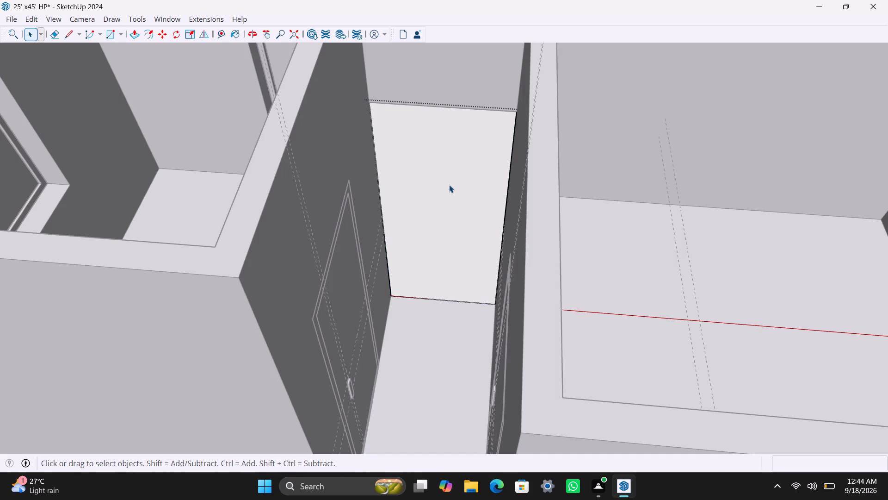
{"action": "key", "text": "f"}
{"action": "left_click", "coordinate": [396, 156]}
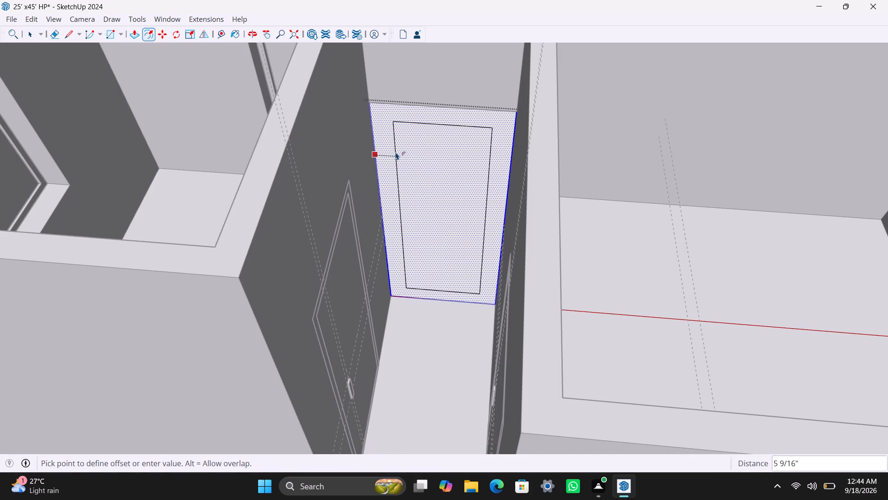
{"action": "type", "text": "2\""}
{"action": "key", "text": "Return"}
{"action": "key", "text": "space"}
{"action": "left_click", "coordinate": [407, 169]}
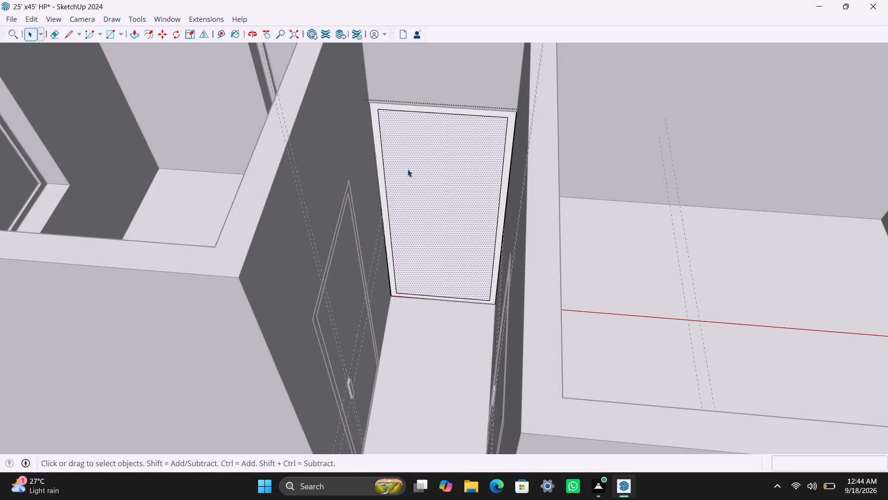
{"action": "key", "text": "Delete"}
Push/Pull the passage-end door frame face 2.5".
{"action": "scroll", "coordinate": [394, 262], "scroll_direction": "up", "scroll_amount": 3}
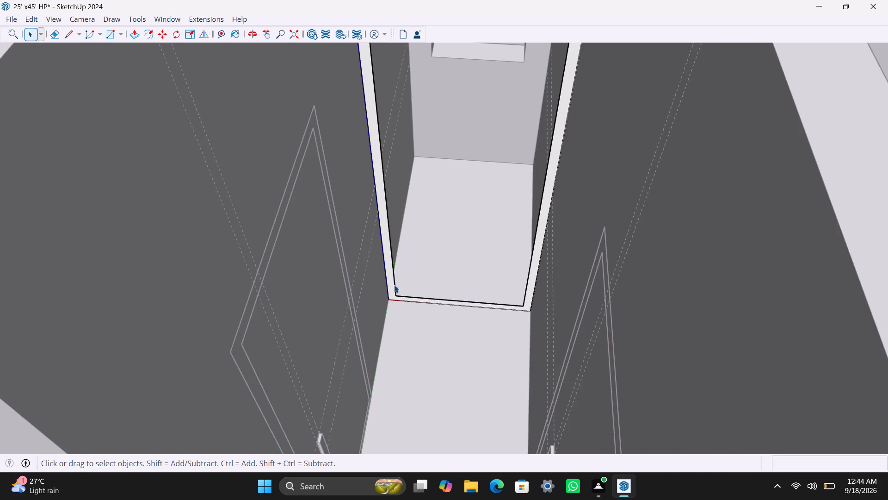
{"action": "left_click", "coordinate": [388, 273]}
{"action": "key", "text": "p"}
{"action": "left_click_drag", "start_coordinate": [388, 273], "coordinate": [391, 267]}
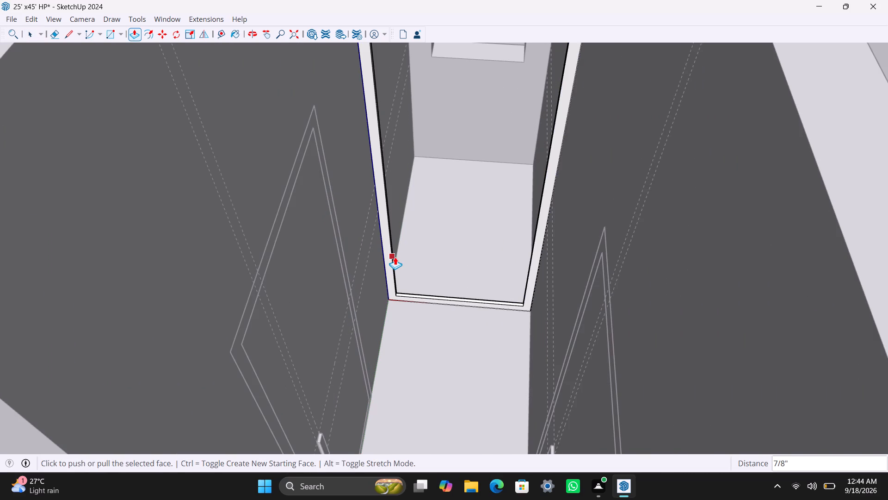
{"action": "type", "text": "2.4"}
{"action": "key", "text": "BackSpace"}
{"action": "type", "text": "5\""}
{"action": "key", "text": "Return"}
{"action": "key", "text": "space"}
Draw a rectangle filling the inside of the passage-end door frame and group it as the door panel.
{"action": "scroll", "coordinate": [441, 228], "scroll_direction": "down", "scroll_amount": 4}
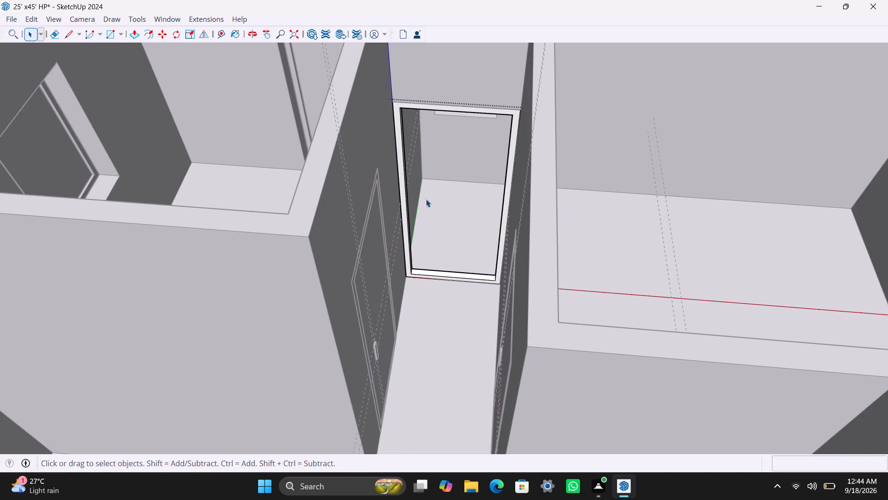
{"action": "key", "text": "r"}
{"action": "left_click_drag", "start_coordinate": [404, 109], "coordinate": [404, 117]}
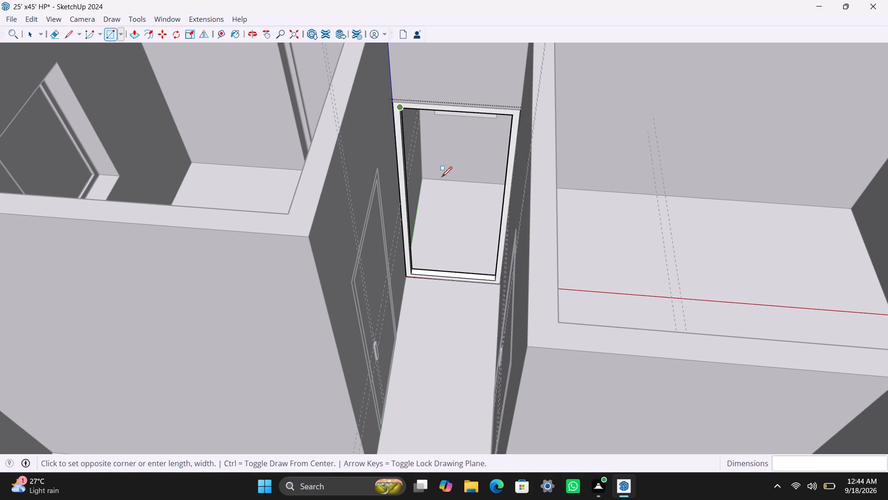
{"action": "left_click", "coordinate": [496, 275]}
{"action": "key", "text": "space"}
{"action": "double_click", "coordinate": [475, 243]}
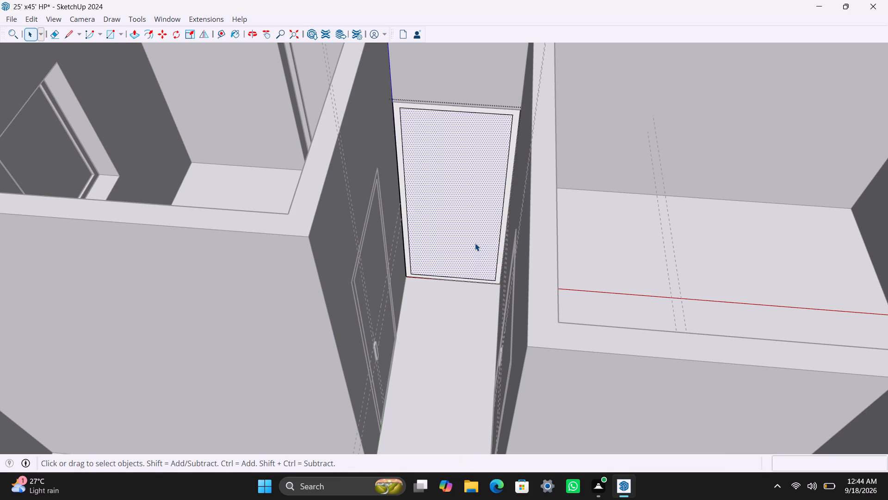
{"action": "right_click", "coordinate": [475, 243]}
{"action": "left_click", "coordinate": [512, 110]}
Open the new door panel group, Push/Pull its face 8 mm, and exit the door groups.
{"action": "triple_click", "coordinate": [461, 190]}
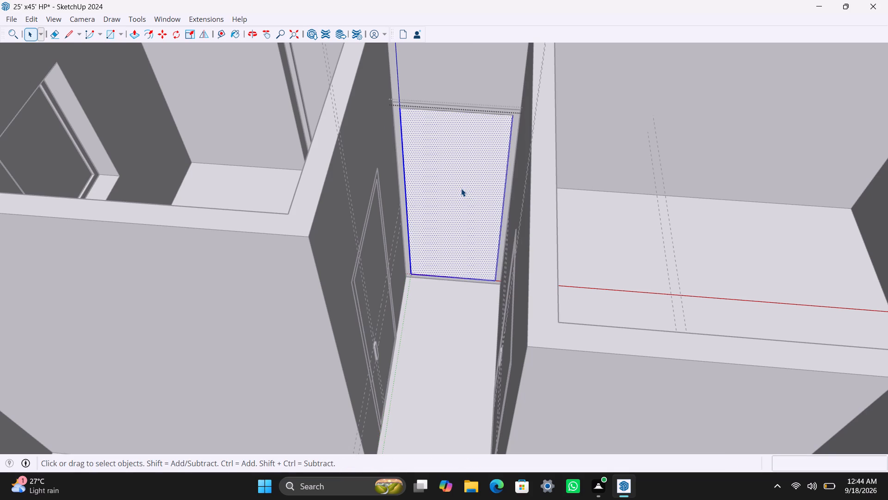
{"action": "key", "text": "p"}
{"action": "left_click_drag", "start_coordinate": [462, 187], "coordinate": [462, 179]}
{"action": "type", "text": "8MM"}
{"action": "key", "text": "Return"}
{"action": "key", "text": "space"}
{"action": "scroll", "coordinate": [461, 230], "scroll_direction": "down", "scroll_amount": 10}
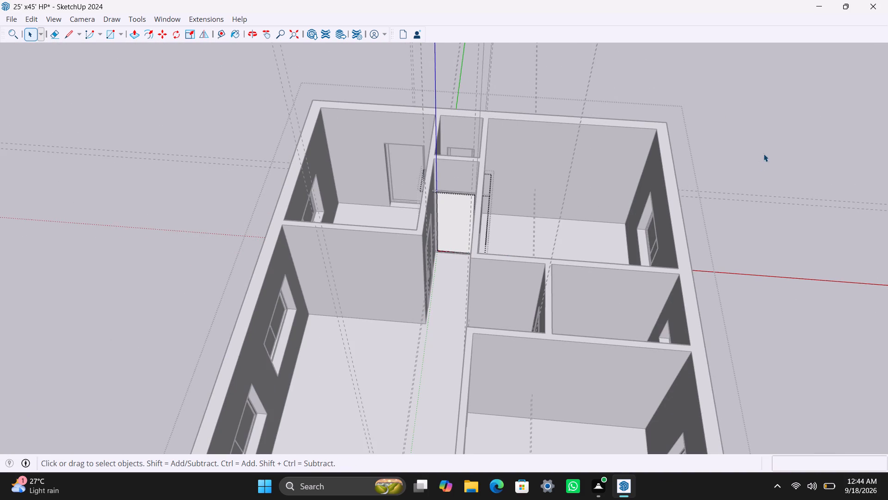
{"action": "left_click", "coordinate": [765, 147]}
{"action": "left_click", "coordinate": [770, 108]}
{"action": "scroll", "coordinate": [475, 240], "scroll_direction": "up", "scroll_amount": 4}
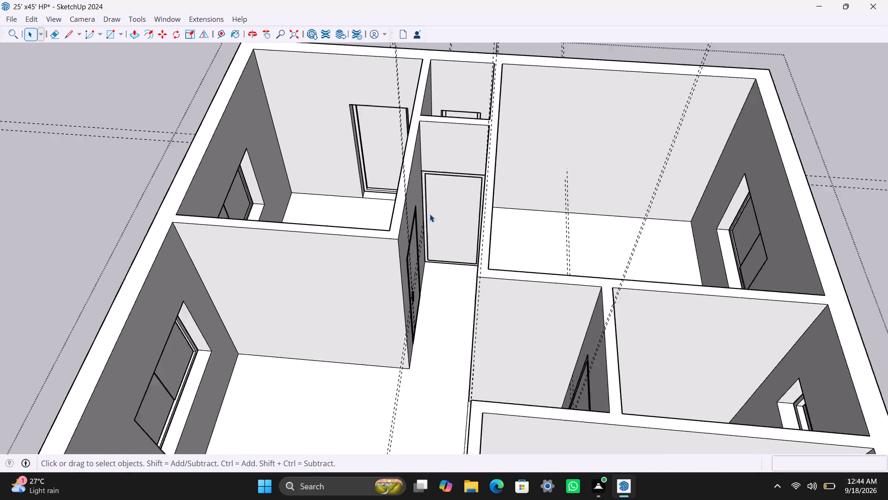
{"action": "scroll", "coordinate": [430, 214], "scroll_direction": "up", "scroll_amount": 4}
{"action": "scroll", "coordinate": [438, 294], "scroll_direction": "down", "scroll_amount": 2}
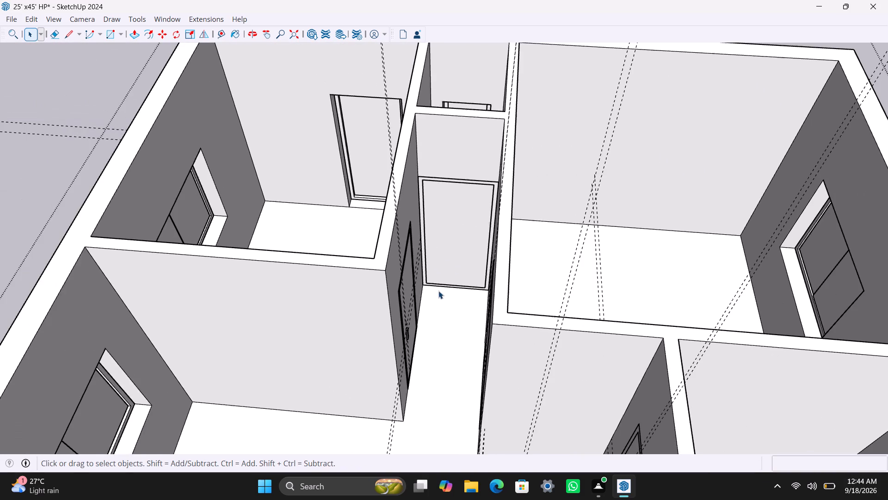
Draw a 7' by 3' rectangle filling the empty doorway beside the room's window-wall corner and make it a group.
{"action": "scroll", "coordinate": [443, 307], "scroll_direction": "down", "scroll_amount": 5}
{"action": "scroll", "coordinate": [398, 262], "scroll_direction": "down", "scroll_amount": 4}
{"action": "middle_click_drag", "start_coordinate": [388, 325], "coordinate": [691, 378]}
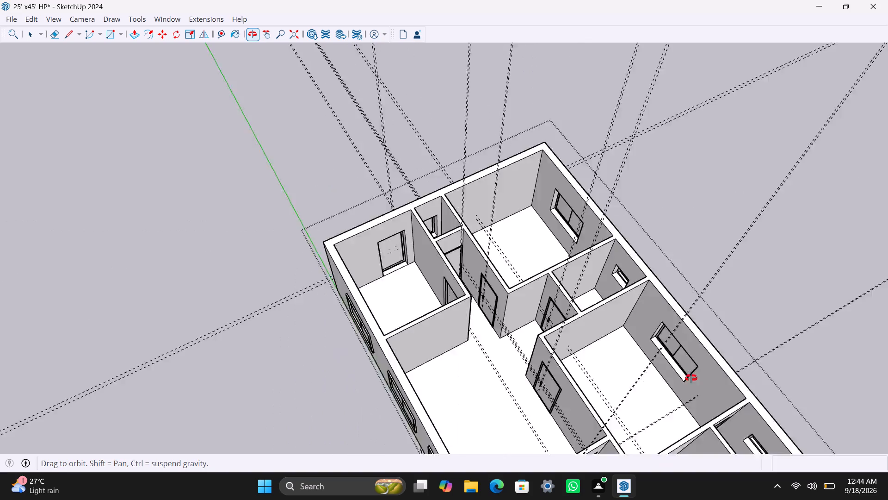
{"action": "middle_click_drag", "start_coordinate": [691, 378], "coordinate": [887, 321]}
{"action": "scroll", "coordinate": [543, 203], "scroll_direction": "up", "scroll_amount": 3}
{"action": "middle_click_drag", "start_coordinate": [441, 251], "coordinate": [765, 281]}
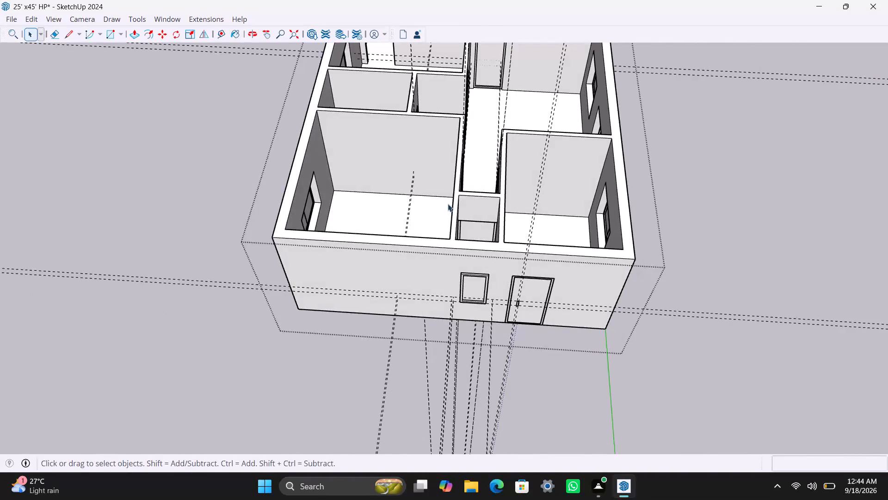
{"action": "middle_click_drag", "start_coordinate": [447, 211], "coordinate": [515, 441]}
{"action": "scroll", "coordinate": [471, 323], "scroll_direction": "up", "scroll_amount": 5}
{"action": "key", "text": "r"}
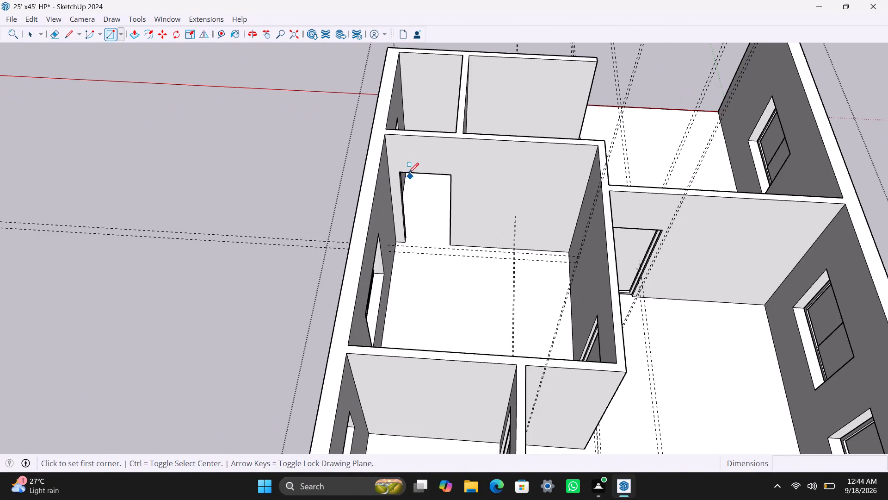
{"action": "left_click_drag", "start_coordinate": [405, 172], "coordinate": [411, 188]}
{"action": "left_click", "coordinate": [451, 244]}
{"action": "key", "text": "space"}
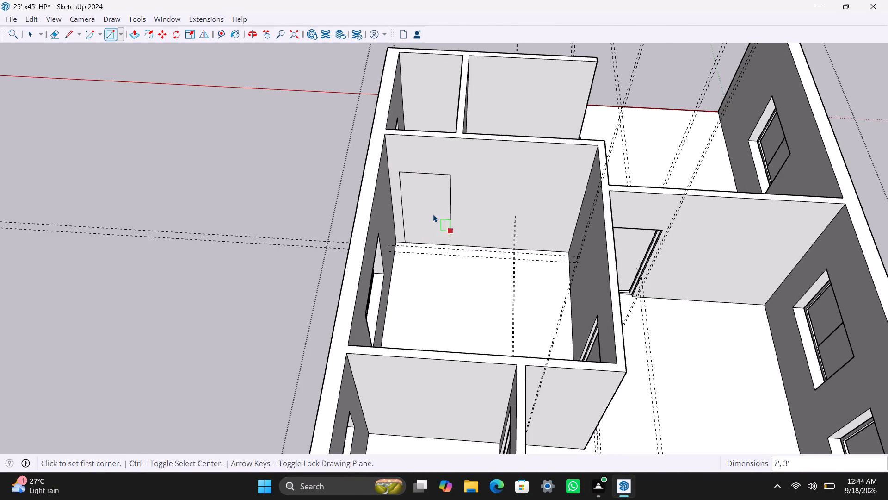
{"action": "double_click", "coordinate": [433, 214]}
{"action": "right_click", "coordinate": [434, 216]}
{"action": "left_click", "coordinate": [506, 319]}
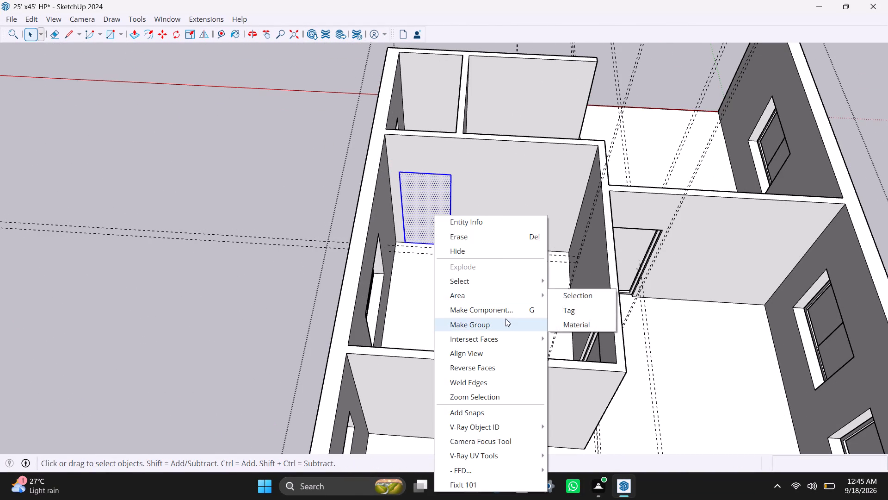
{"action": "left_click", "coordinate": [516, 62]}
{"action": "right_click", "coordinate": [436, 236]}
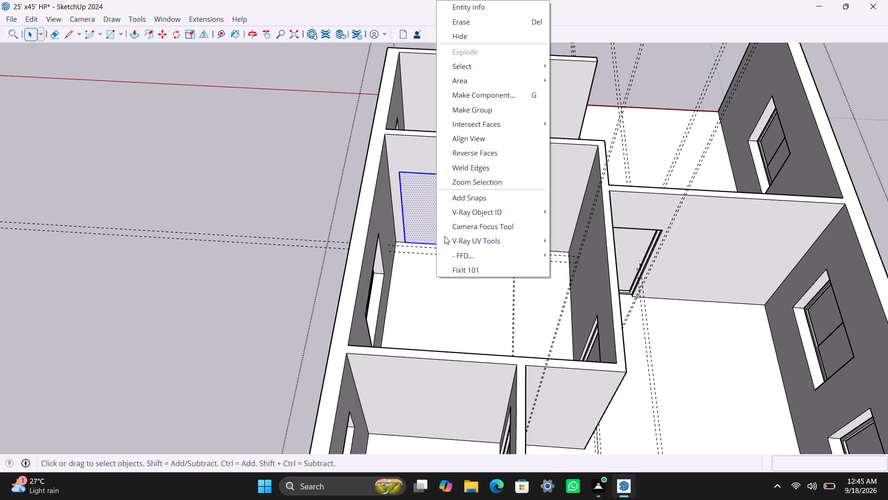
{"action": "left_click", "coordinate": [497, 113]}
Open the new doorway group, offset its outline 2" inward, and delete the inner face to leave a frame outline.
{"action": "triple_click", "coordinate": [428, 203]}
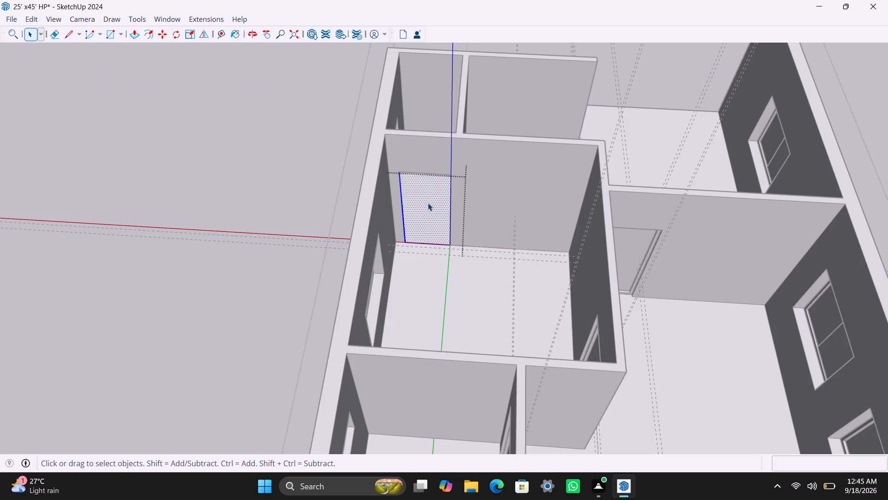
{"action": "key", "text": "ctrl+f"}
{"action": "left_click", "coordinate": [402, 189]}
{"action": "left_click", "coordinate": [409, 187]}
{"action": "key", "text": "f"}
{"action": "left_click", "coordinate": [422, 195]}
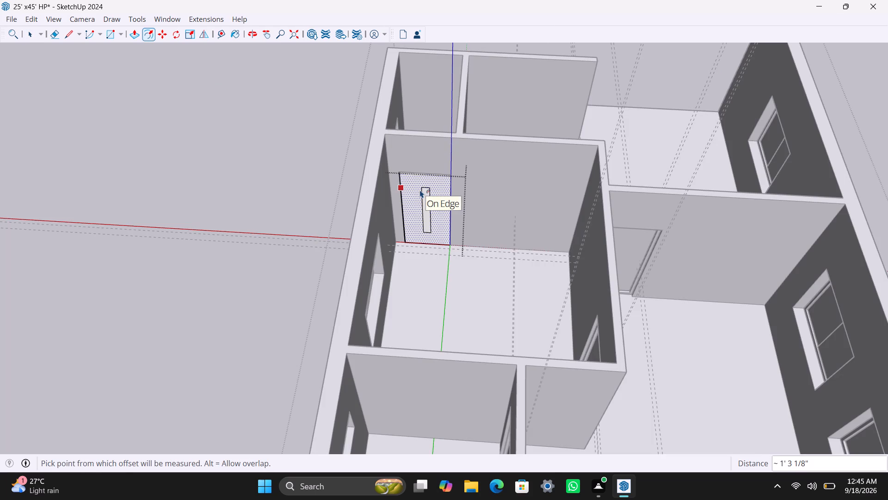
{"action": "type", "text": "2\""}
{"action": "key", "text": "Return"}
{"action": "key", "text": "space"}
{"action": "left_click", "coordinate": [425, 195]}
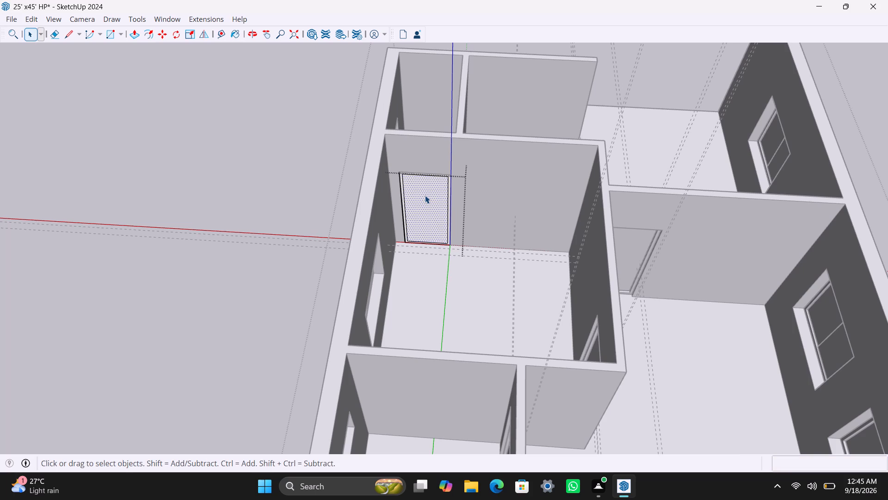
{"action": "key", "text": "Delete"}
Push/Pull this door frame's face 2.5".
{"action": "scroll", "coordinate": [412, 248], "scroll_direction": "up", "scroll_amount": 10}
{"action": "left_click", "coordinate": [401, 237]}
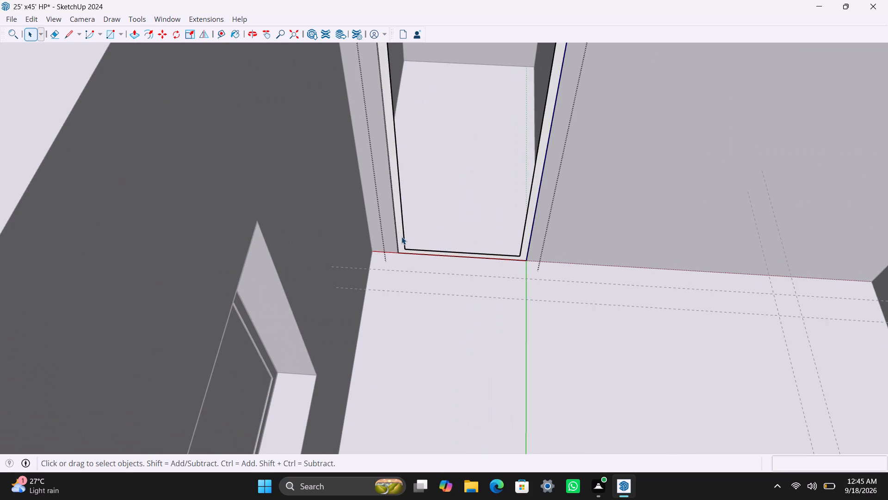
{"action": "key", "text": "p"}
{"action": "left_click", "coordinate": [401, 237]}
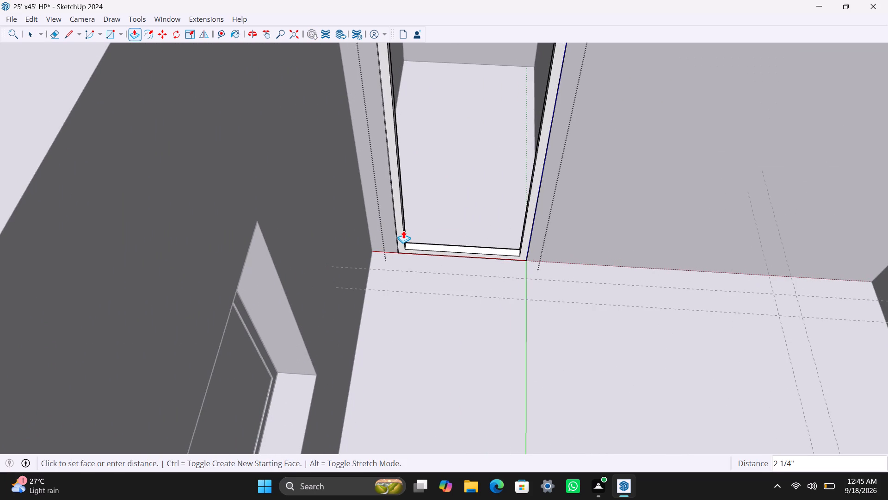
{"action": "type", "text": "2.5\""}
{"action": "key", "text": "Return"}
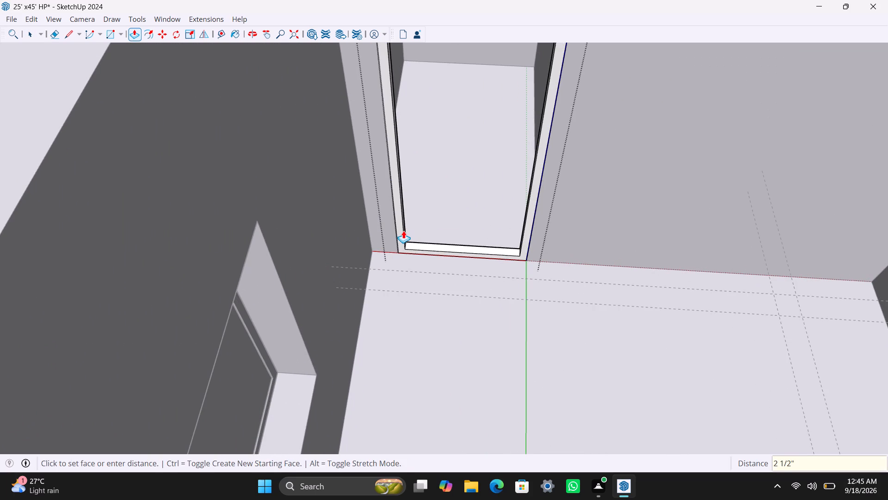
Draw a rectangle filling the inside of this door frame and group it as the door panel.
{"action": "scroll", "coordinate": [410, 261], "scroll_direction": "down", "scroll_amount": 9}
{"action": "key", "text": "space"}
{"action": "key", "text": "r"}
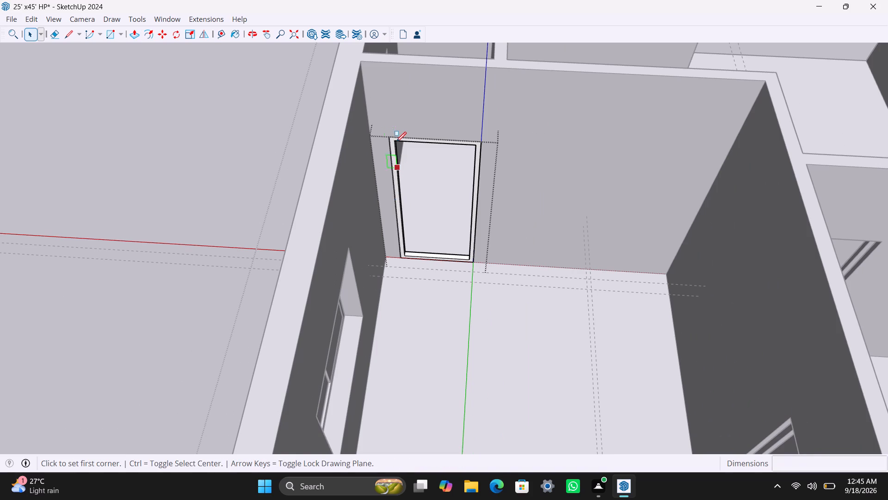
{"action": "left_click_drag", "start_coordinate": [396, 141], "coordinate": [404, 153]}
{"action": "left_click", "coordinate": [469, 258]}
{"action": "key", "text": "space"}
{"action": "double_click", "coordinate": [453, 230]}
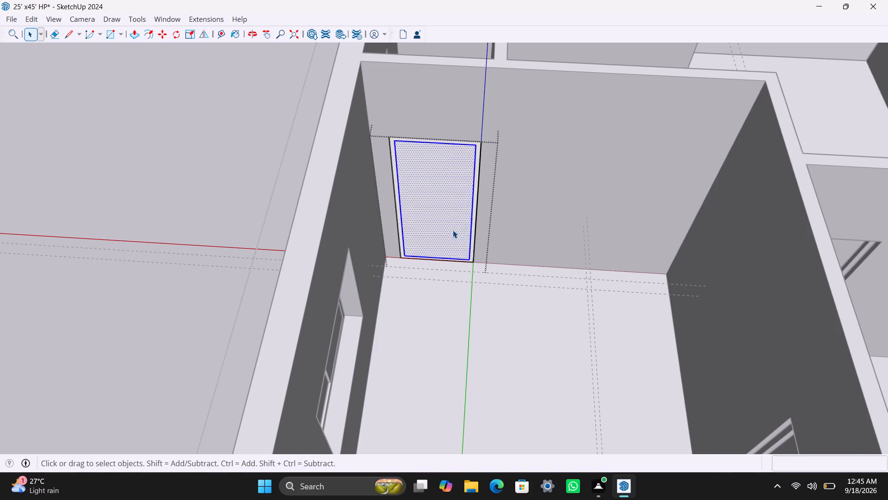
{"action": "right_click", "coordinate": [453, 230]}
{"action": "left_click", "coordinate": [494, 112]}
Open the new door panel group and Push/Pull its face 18 mm.
{"action": "triple_click", "coordinate": [444, 195]}
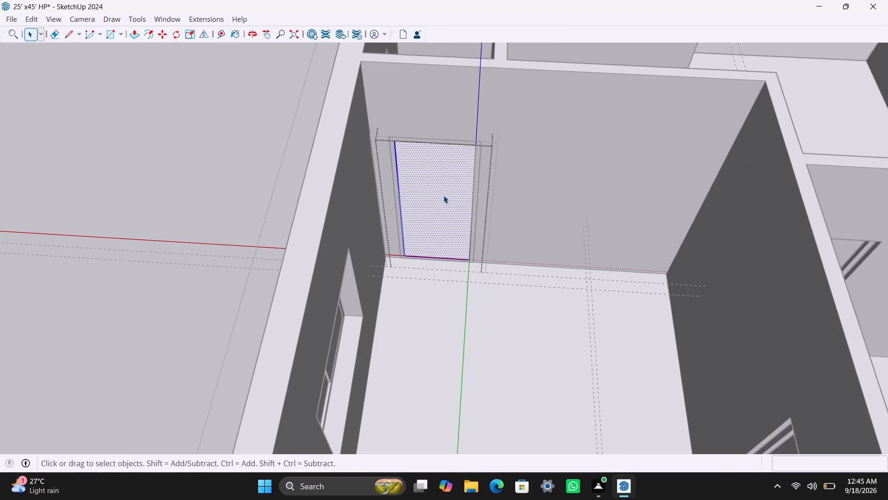
{"action": "key", "text": "p"}
{"action": "left_click_drag", "start_coordinate": [444, 195], "coordinate": [439, 189]}
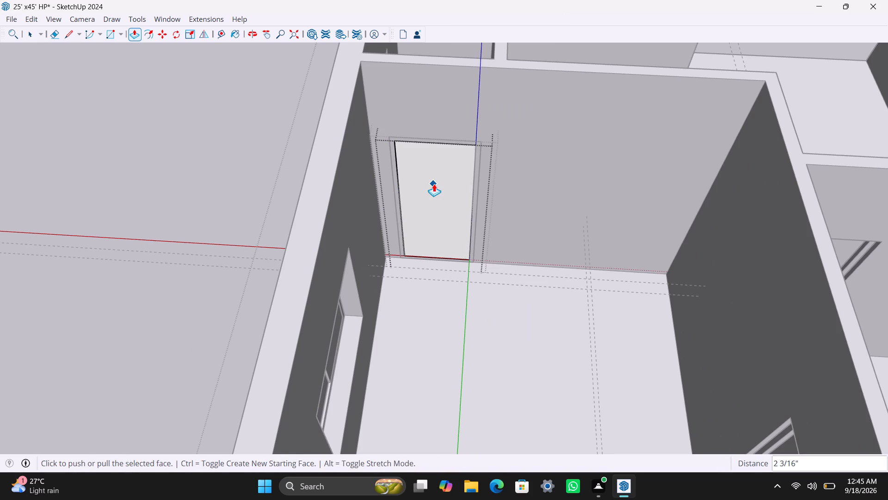
{"action": "type", "text": "18MM"}
{"action": "key", "text": "Return"}
{"action": "key", "text": "space"}
Place a horizontal guide 4' below the door panel's top edge.
{"action": "key", "text": "t"}
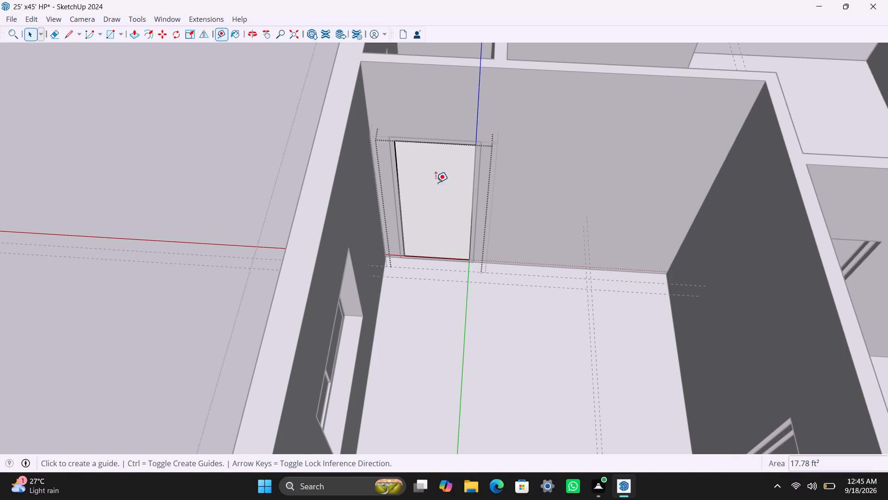
{"action": "left_click_drag", "start_coordinate": [442, 146], "coordinate": [440, 156]}
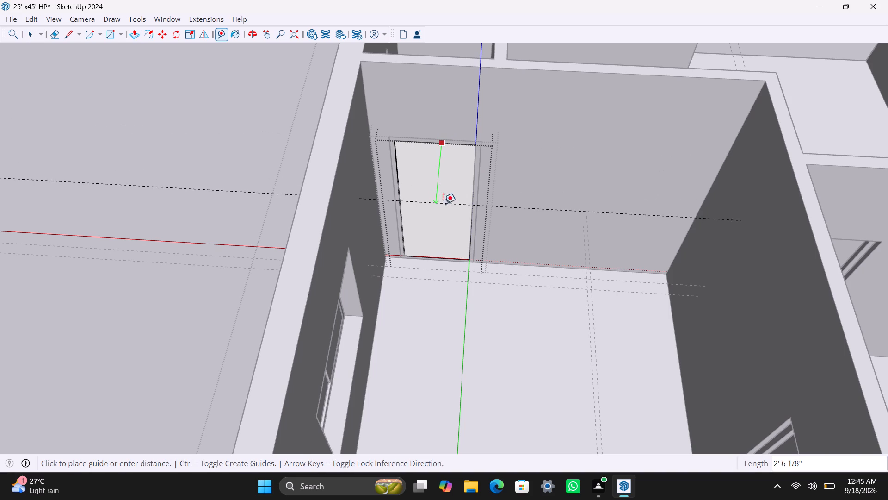
{"action": "type", "text": "4'"}
{"action": "key", "text": "Return"}
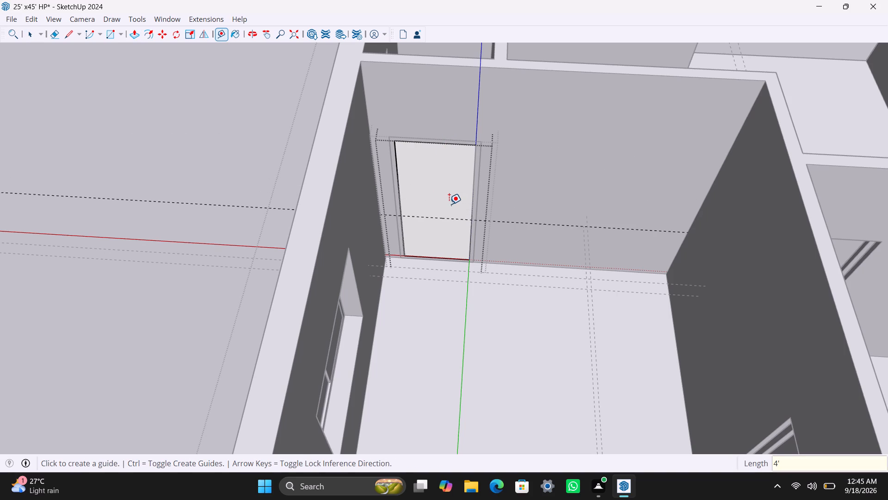
Place a vertical guide 6" in from the door panel's side edge nearest the window wall.
{"action": "left_click", "coordinate": [397, 199]}
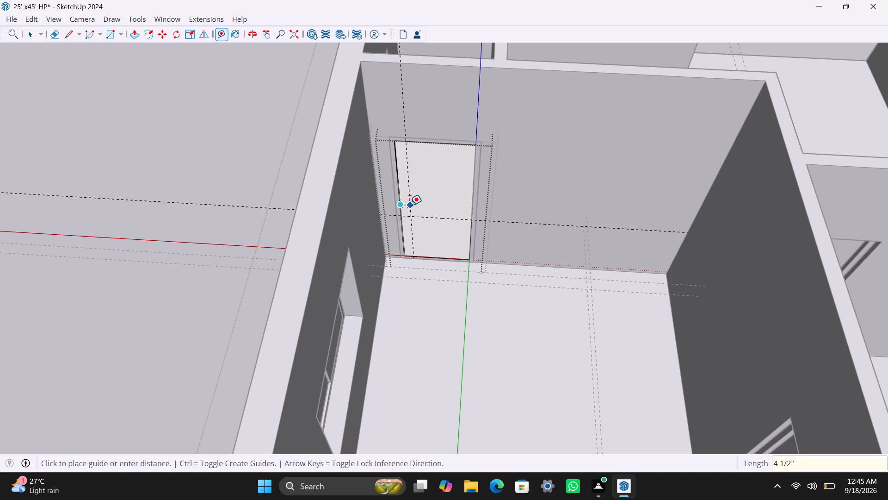
{"action": "key", "text": "2"}
{"action": "key", "text": "BackSpace"}
{"action": "type", "text": "1."}
{"action": "type", "text": "5\""}
{"action": "key", "text": "BackSpace"}
{"action": "key", "text": "BackSpace"}
{"action": "key", "text": "BackSpace"}
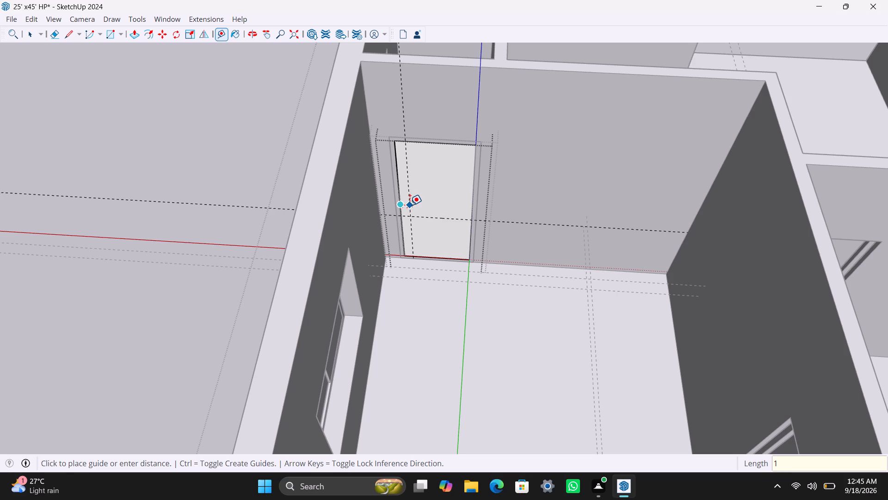
{"action": "key", "text": "BackSpace"}
{"action": "type", "text": "6\""}
{"action": "key", "text": "Return"}
Place a second vertical guide on the door panel, 1.5" further in from the first one.
{"action": "left_click", "coordinate": [415, 209]}
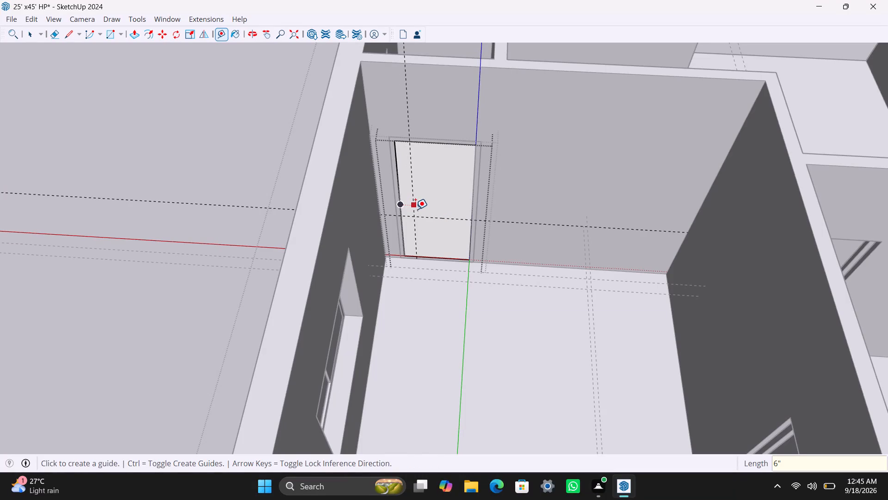
{"action": "key", "text": "space"}
{"action": "type", "text": "T"}
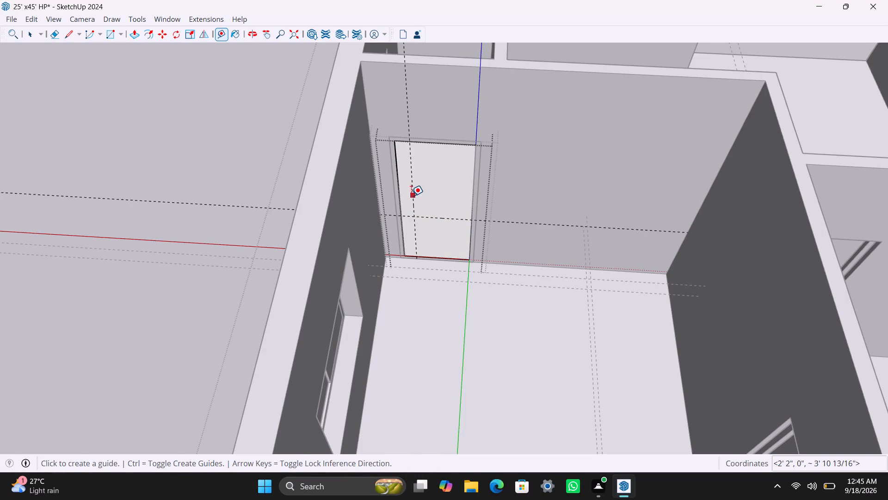
{"action": "left_click", "coordinate": [411, 196]}
{"action": "type", "text": "1.5\""}
{"action": "key", "text": "Return"}
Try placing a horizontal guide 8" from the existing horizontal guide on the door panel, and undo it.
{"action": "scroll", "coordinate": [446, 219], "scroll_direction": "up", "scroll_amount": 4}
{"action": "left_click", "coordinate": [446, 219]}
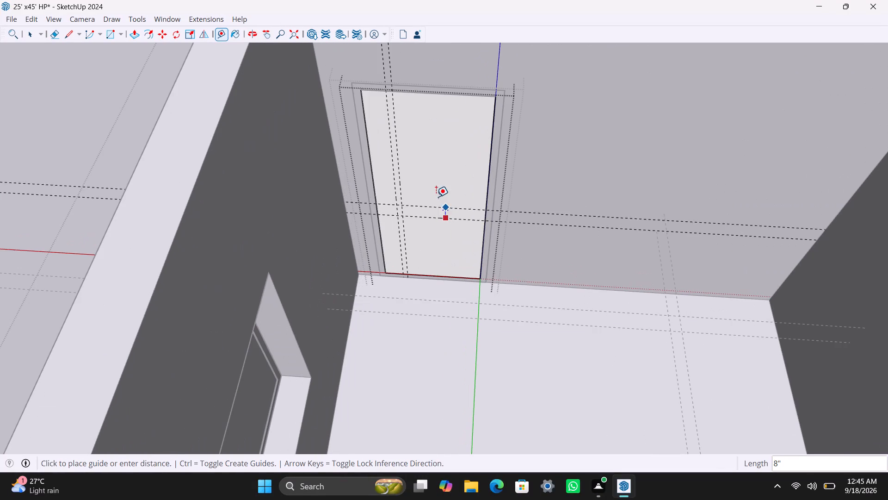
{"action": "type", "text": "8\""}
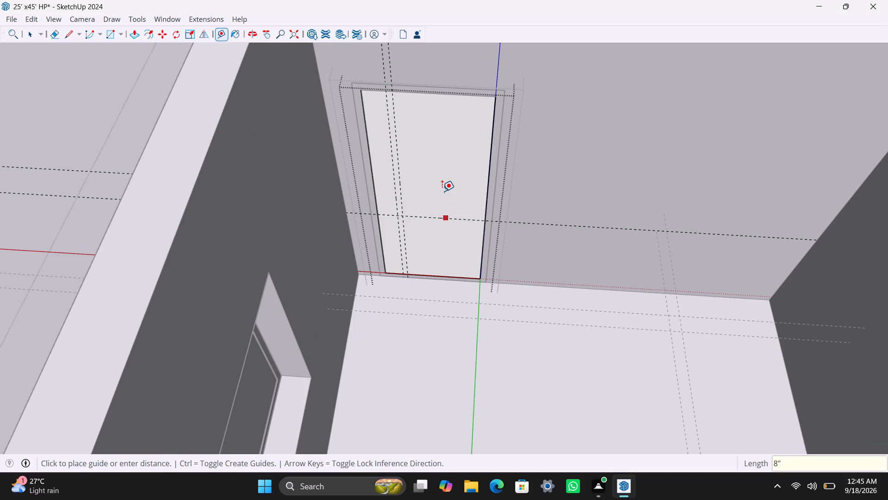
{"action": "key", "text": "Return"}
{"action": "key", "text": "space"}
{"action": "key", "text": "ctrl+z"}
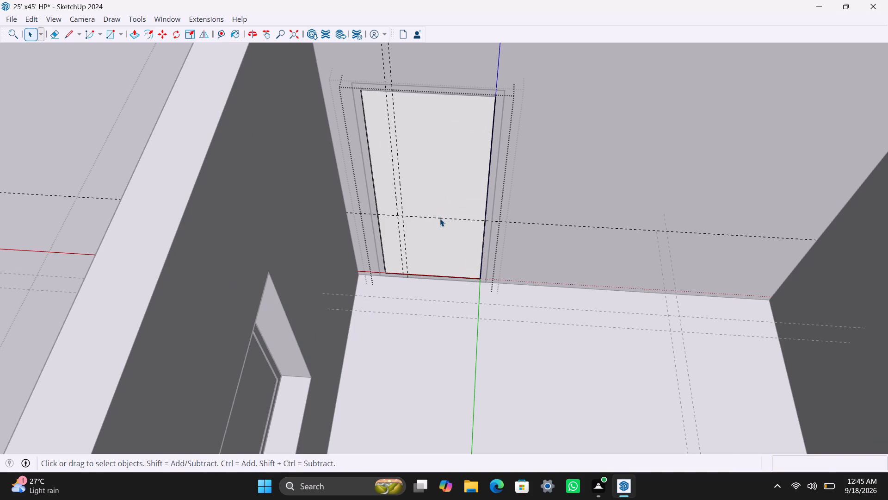
Place a horizontal guide 8" above the existing horizontal guide on the door panel.
{"action": "left_click", "coordinate": [440, 219]}
{"action": "key", "text": "t"}
{"action": "left_click", "coordinate": [441, 222]}
{"action": "key", "text": "space"}
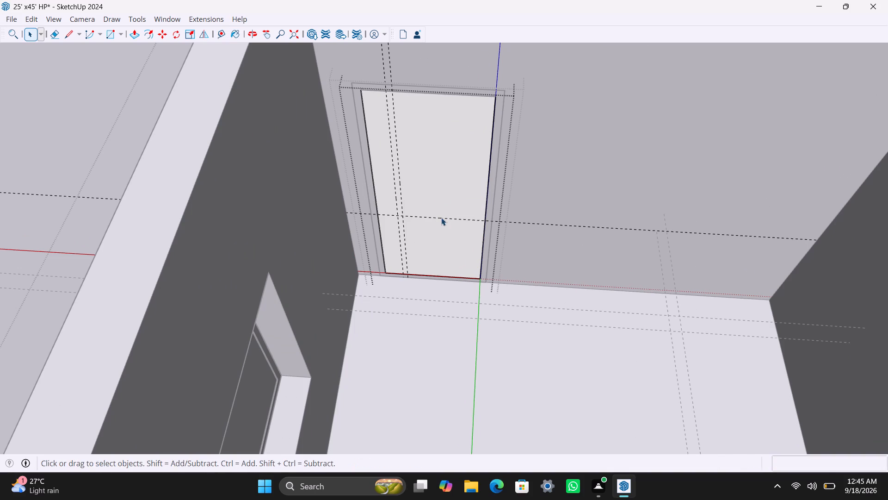
{"action": "key", "text": "t"}
{"action": "left_click", "coordinate": [441, 217]}
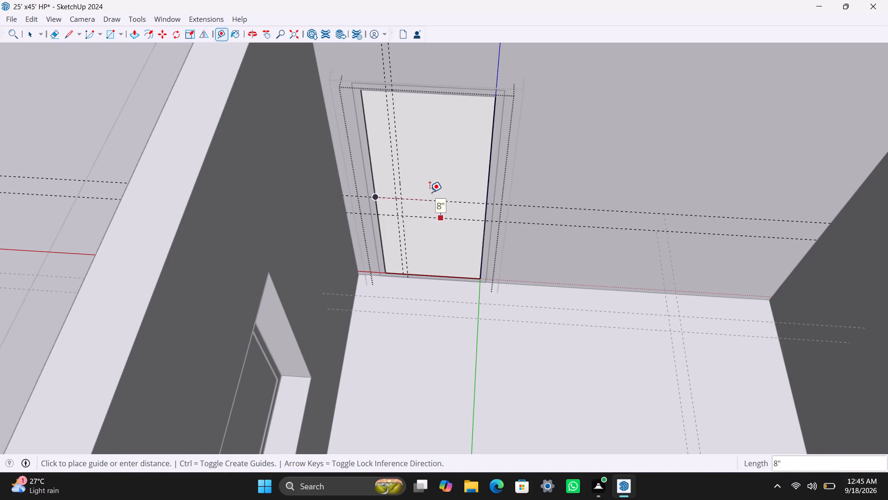
{"action": "type", "text": "8\""}
{"action": "key", "text": "Return"}
{"action": "key", "text": "space"}
Draw the handle rectangle on the door panel between the intersections of the two vertical and two horizontal guides.
{"action": "scroll", "coordinate": [420, 204], "scroll_direction": "up", "scroll_amount": 2}
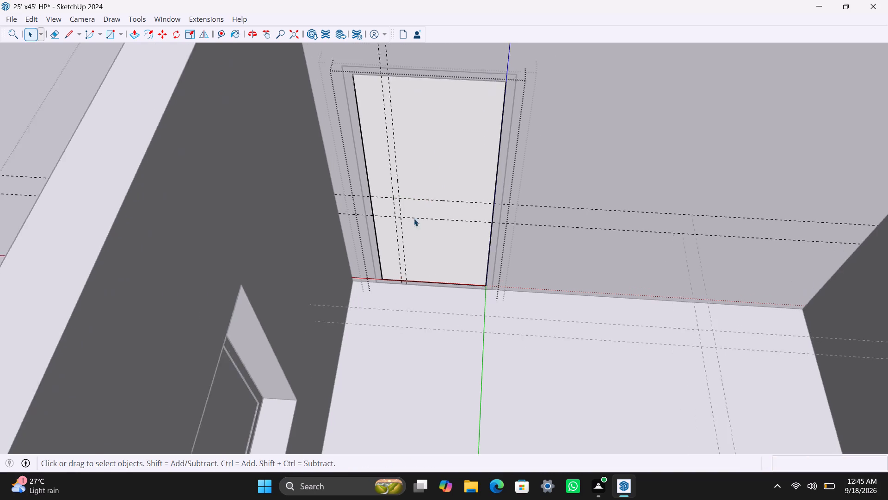
{"action": "scroll", "coordinate": [414, 219], "scroll_direction": "up", "scroll_amount": 6}
{"action": "key", "text": "t"}
{"action": "key", "text": "r"}
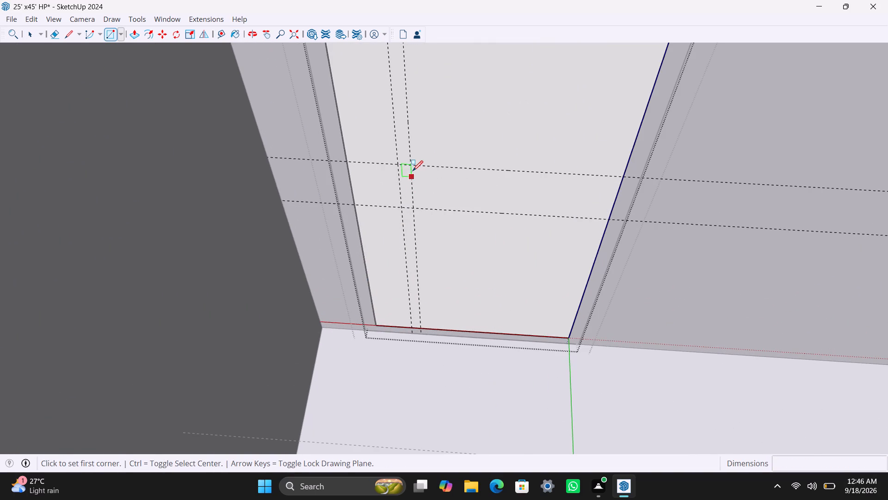
{"action": "type", "text": "R"}
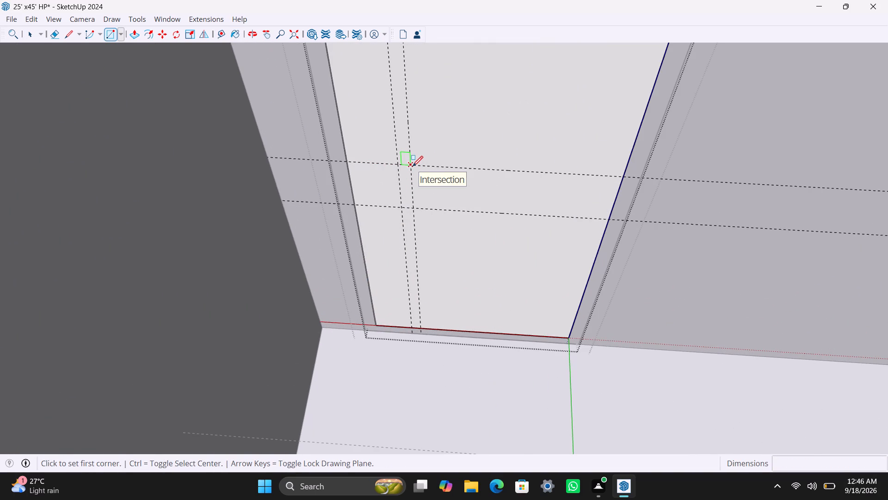
{"action": "key", "text": "space"}
{"action": "key", "text": "r"}
{"action": "left_click_drag", "start_coordinate": [413, 166], "coordinate": [412, 170]}
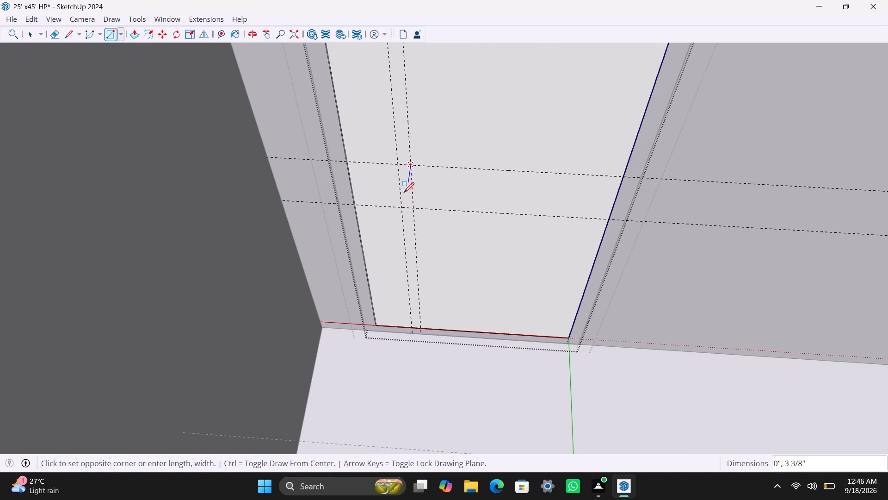
{"action": "left_click", "coordinate": [400, 209]}
Make the handle rectangle and its edges a group.
{"action": "key", "text": "space"}
{"action": "double_click", "coordinate": [402, 183]}
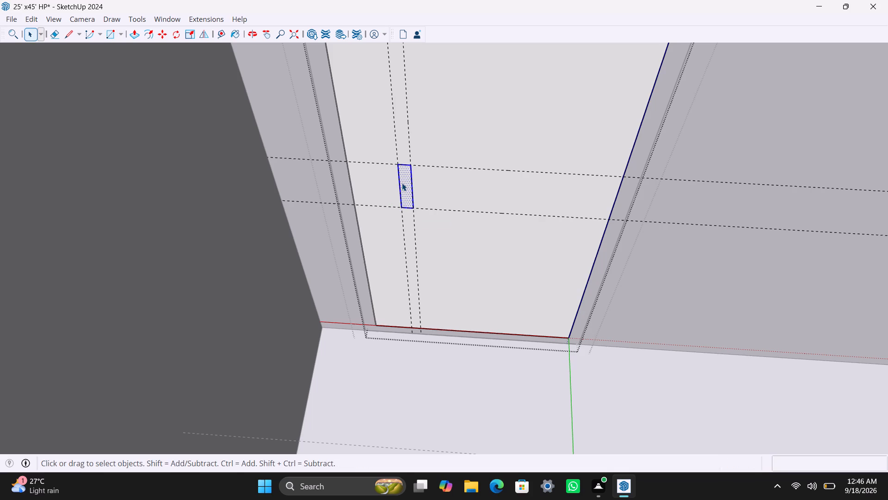
{"action": "right_click", "coordinate": [402, 183]}
{"action": "left_click", "coordinate": [427, 291]}
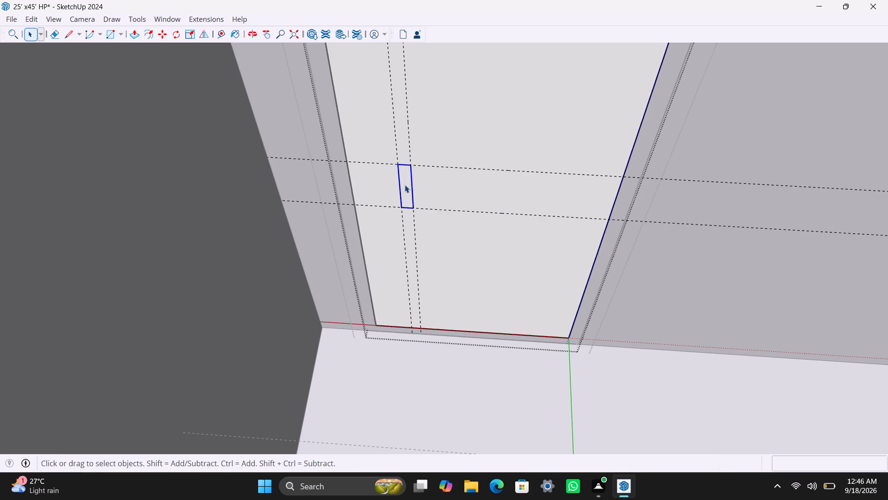
Inside the handle group, Push/Pull the rectangle out from the door panel by 0.5".
{"action": "triple_click", "coordinate": [405, 185]}
{"action": "key", "text": "p"}
{"action": "left_click", "coordinate": [405, 185]}
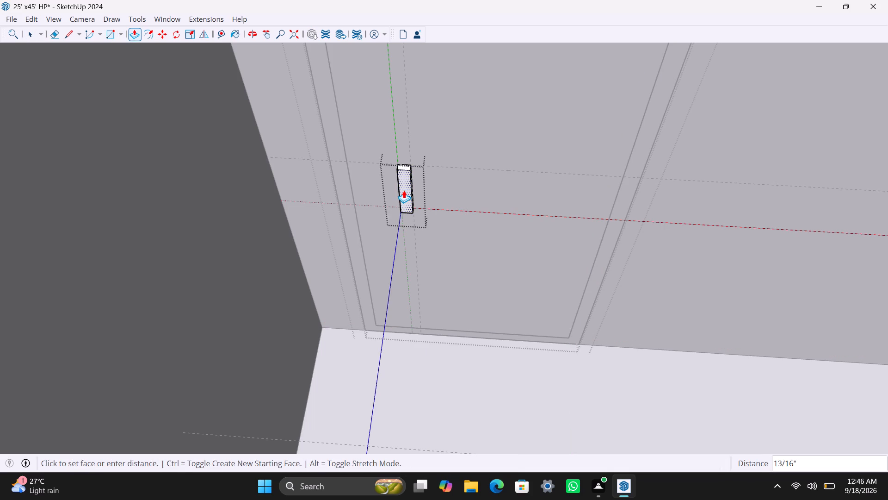
{"action": "type", "text": "0.5\""}
{"action": "key", "text": "Return"}
{"action": "key", "text": "space"}
Leave the nested door and handle groups and delete all guides in the model.
{"action": "scroll", "coordinate": [435, 206], "scroll_direction": "down", "scroll_amount": 20}
{"action": "scroll", "coordinate": [435, 206], "scroll_direction": "down", "scroll_amount": 11}
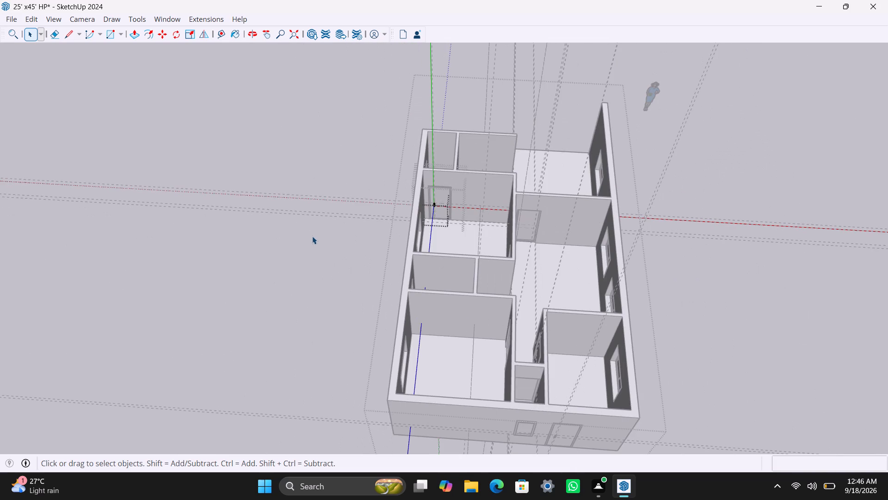
{"action": "triple_click", "coordinate": [312, 236]}
{"action": "triple_click", "coordinate": [276, 222]}
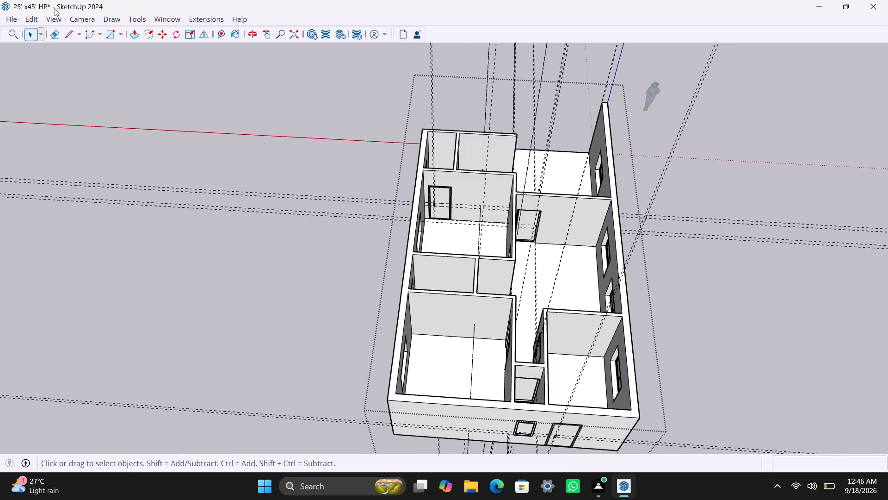
{"action": "left_click_drag", "start_coordinate": [27, 12], "coordinate": [27, 22]}
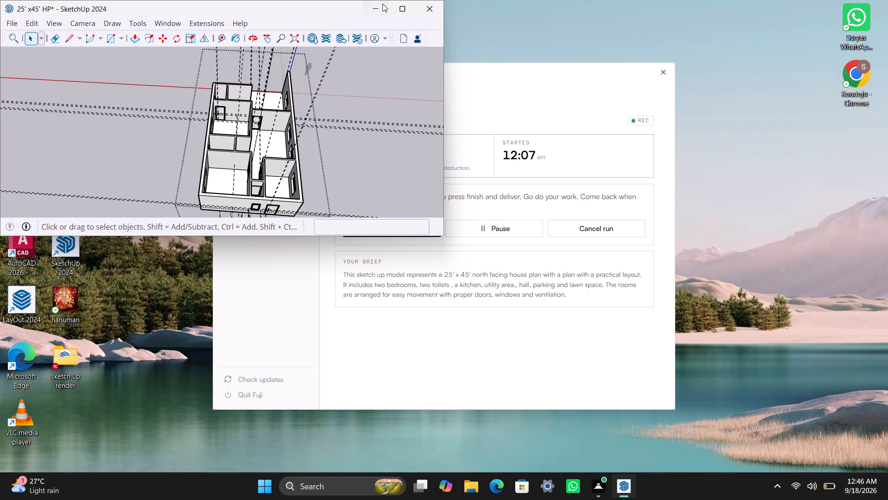
{"action": "left_click", "coordinate": [394, 6]}
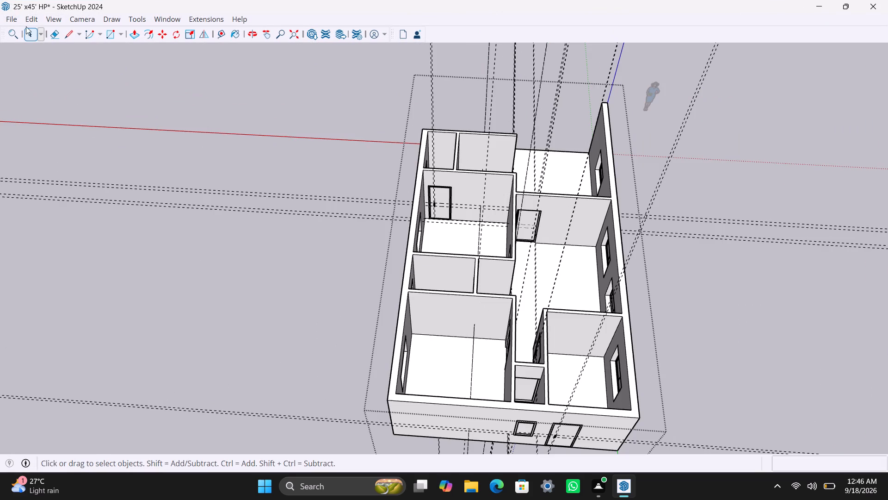
{"action": "left_click", "coordinate": [37, 18]}
{"action": "left_click", "coordinate": [111, 132]}
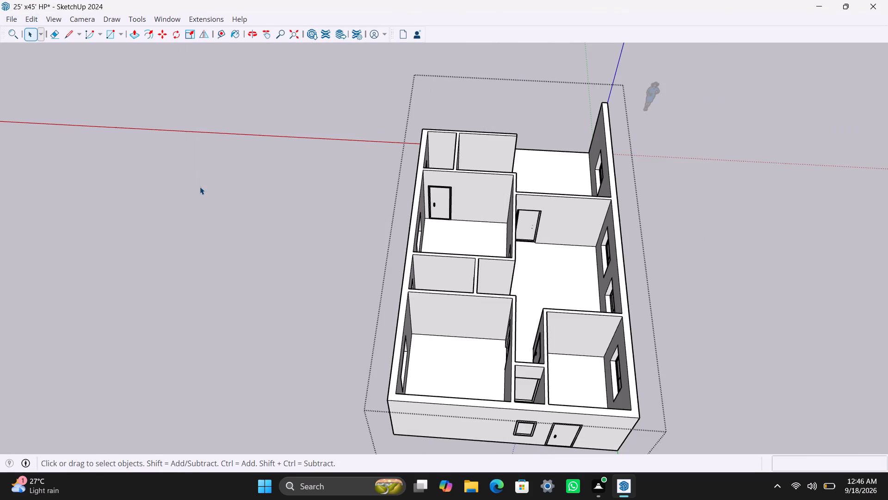
Open the house group and delete the floor face of the open front area.
{"action": "scroll", "coordinate": [278, 284], "scroll_direction": "down", "scroll_amount": 4}
{"action": "middle_click_drag", "start_coordinate": [624, 294], "coordinate": [59, 286]}
{"action": "left_click", "coordinate": [583, 378]}
{"action": "scroll", "coordinate": [561, 339], "scroll_direction": "up", "scroll_amount": 3}
{"action": "middle_click_drag", "start_coordinate": [501, 316], "coordinate": [212, 238]}
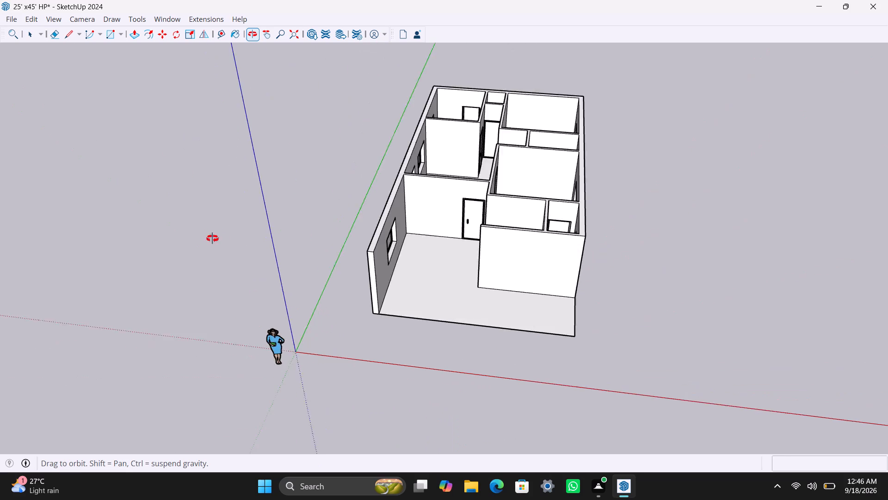
{"action": "middle_click_drag", "start_coordinate": [212, 238], "coordinate": [210, 233]}
{"action": "scroll", "coordinate": [388, 302], "scroll_direction": "down", "scroll_amount": 4}
{"action": "middle_click_drag", "start_coordinate": [415, 316], "coordinate": [407, 456]}
{"action": "scroll", "coordinate": [385, 302], "scroll_direction": "up", "scroll_amount": 3}
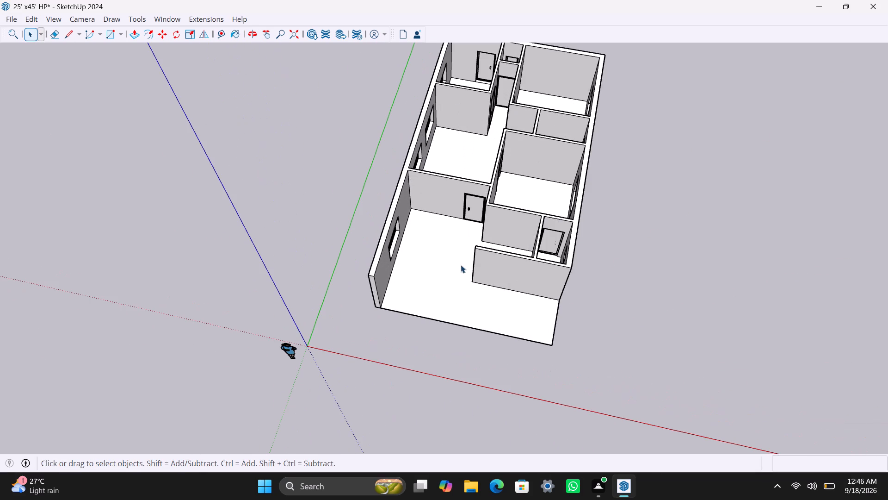
{"action": "left_click", "coordinate": [461, 265]}
{"action": "double_click", "coordinate": [444, 266]}
{"action": "left_click", "coordinate": [444, 266]}
{"action": "scroll", "coordinate": [444, 266], "scroll_direction": "up", "scroll_amount": 3}
{"action": "left_click", "coordinate": [444, 256]}
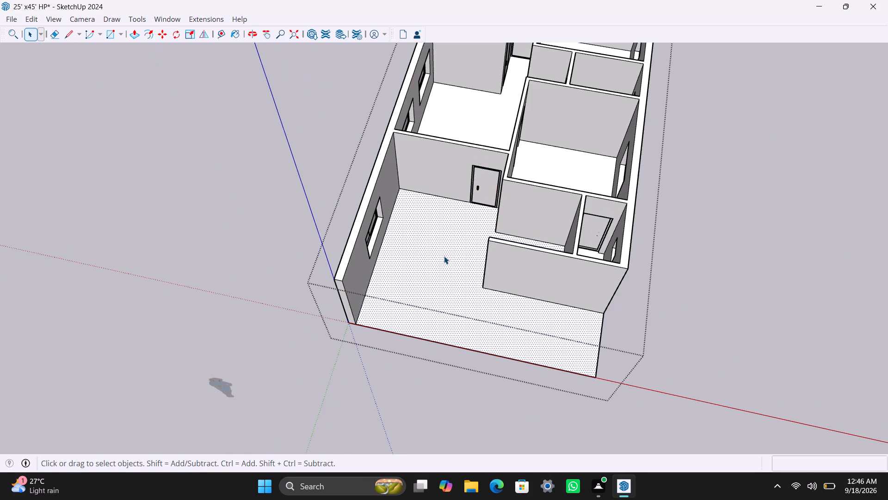
{"action": "key", "text": "Delete"}
Delete the floor faces of the hall and of the adjoining bedroom behind the front area.
{"action": "left_click", "coordinate": [453, 127]}
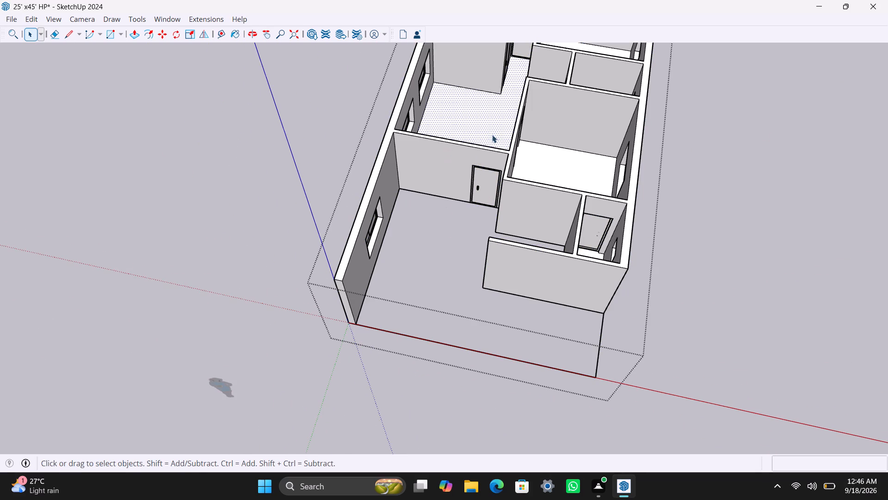
{"action": "key", "text": "Delete"}
{"action": "left_click", "coordinate": [561, 167]}
{"action": "key", "text": "Delete"}
Delete the floor face of the small toilet at the front corner of the house.
{"action": "scroll", "coordinate": [481, 154], "scroll_direction": "down", "scroll_amount": 2}
{"action": "middle_click_drag", "start_coordinate": [462, 215], "coordinate": [444, 382]}
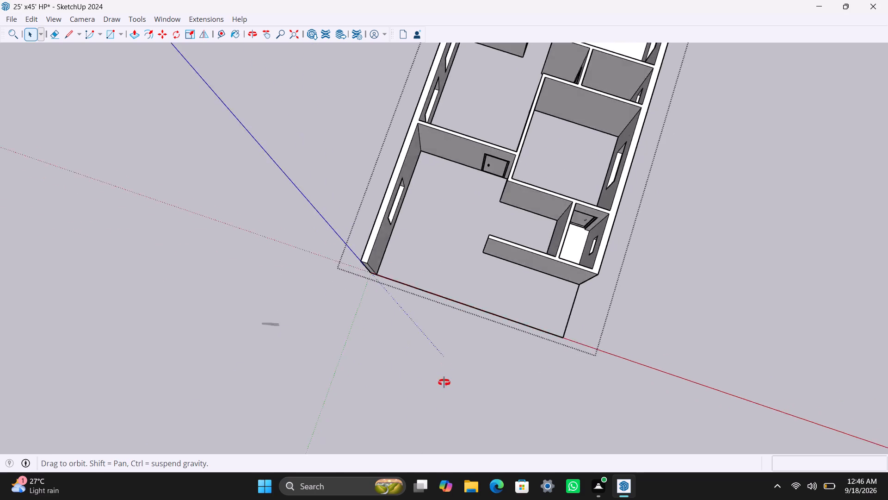
{"action": "middle_click_drag", "start_coordinate": [444, 382], "coordinate": [447, 385]}
{"action": "scroll", "coordinate": [559, 262], "scroll_direction": "up", "scroll_amount": 4}
{"action": "left_click", "coordinate": [582, 232]}
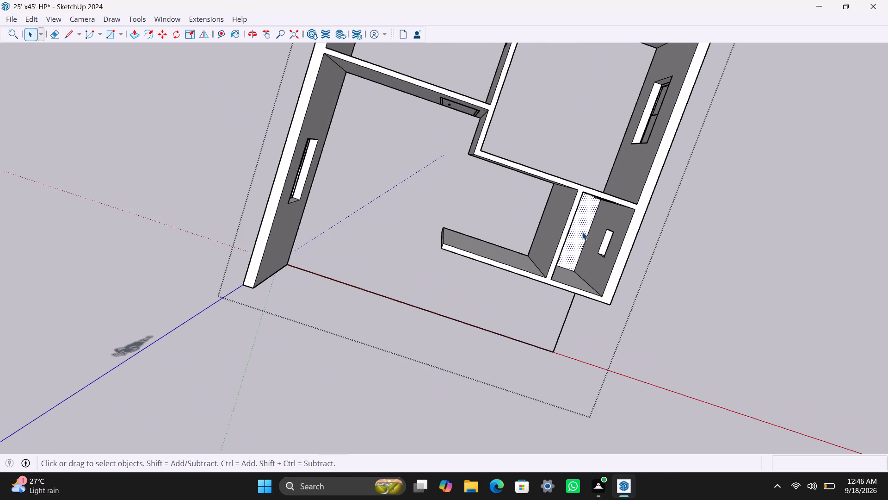
{"action": "key", "text": "Delete"}
Delete the floor faces of the large rear bedroom, the toilet beside it and the rear room across the passage.
{"action": "scroll", "coordinate": [562, 262], "scroll_direction": "down", "scroll_amount": 2}
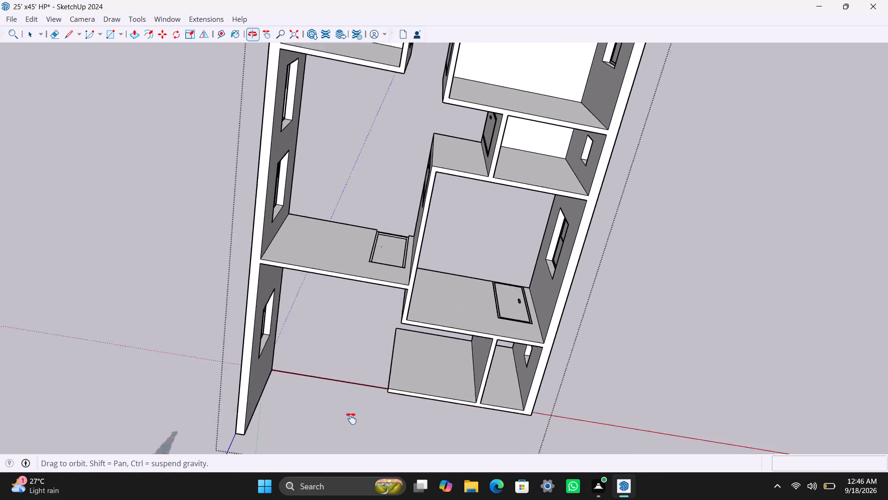
{"action": "scroll", "coordinate": [476, 196], "scroll_direction": "up", "scroll_amount": 1}
{"action": "left_click", "coordinate": [491, 165]}
{"action": "left_click", "coordinate": [500, 104], "text": "shift"}
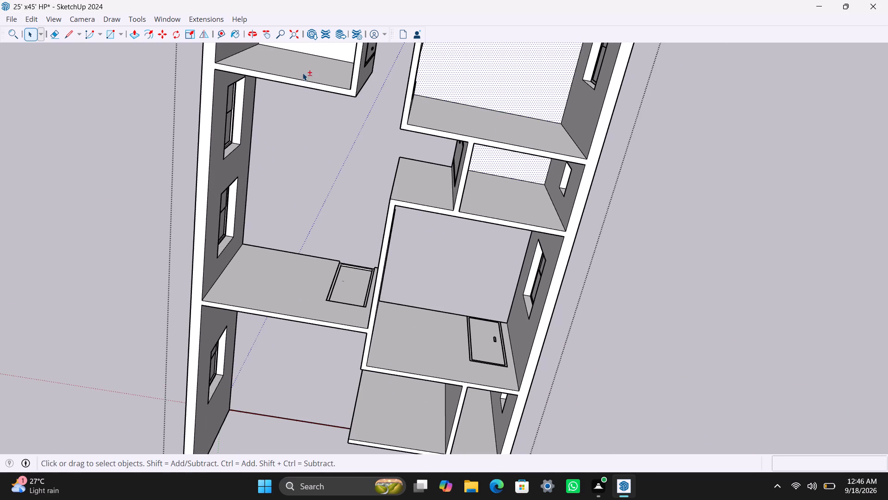
{"action": "left_click", "coordinate": [318, 56], "text": "shift"}
{"action": "left_click", "coordinate": [330, 50], "text": "shift"}
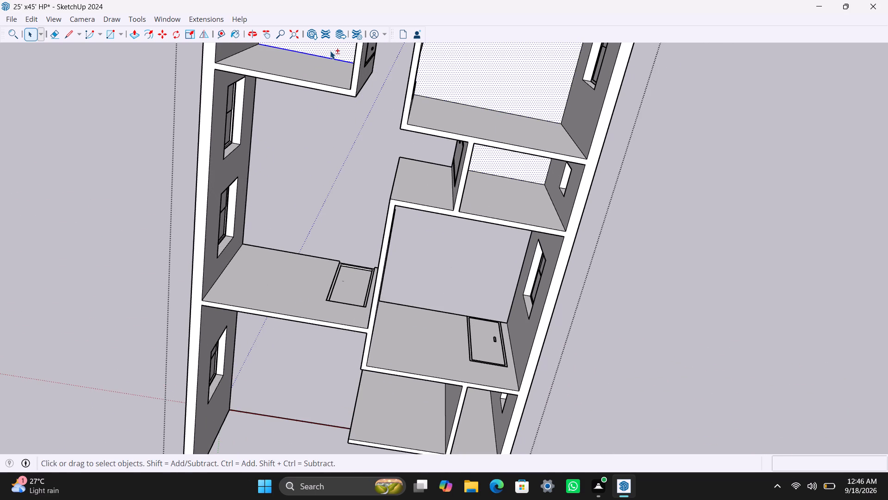
{"action": "left_click", "coordinate": [330, 51], "text": "shift"}
{"action": "left_click", "coordinate": [176, 89]}
{"action": "left_click", "coordinate": [309, 50]}
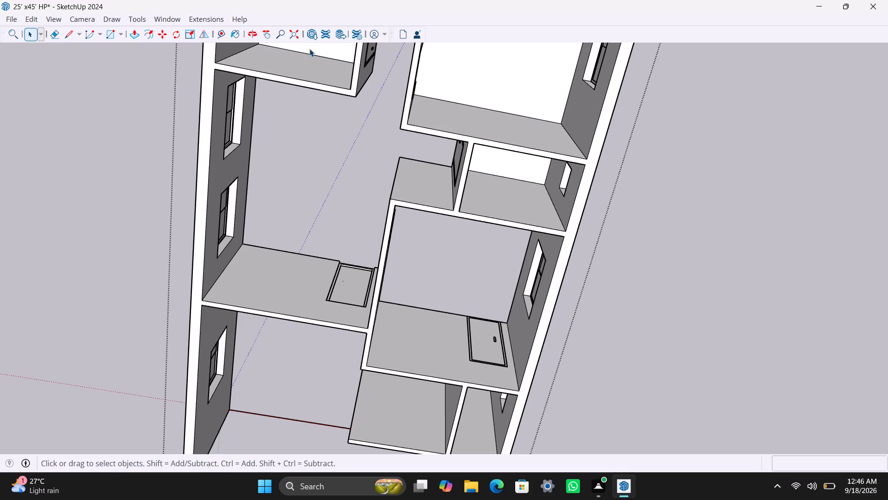
{"action": "left_click", "coordinate": [469, 57], "text": "shift"}
{"action": "left_click", "coordinate": [521, 169], "text": "shift"}
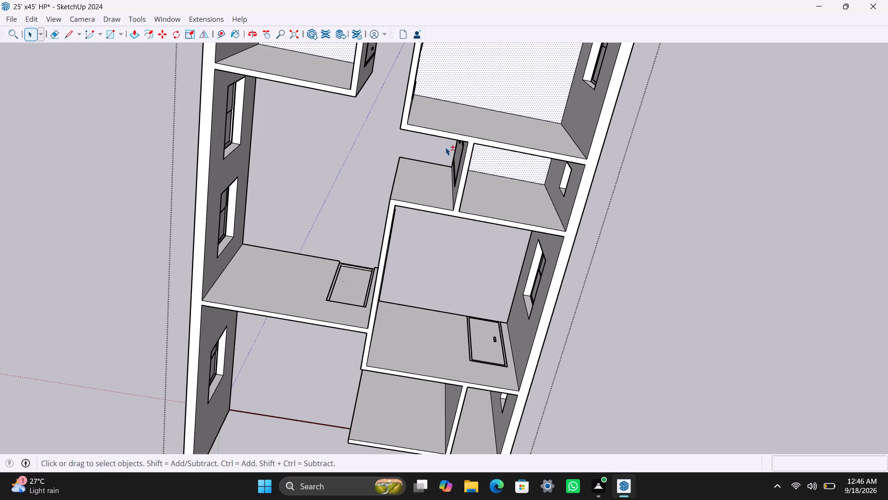
{"action": "key", "text": "Delete"}
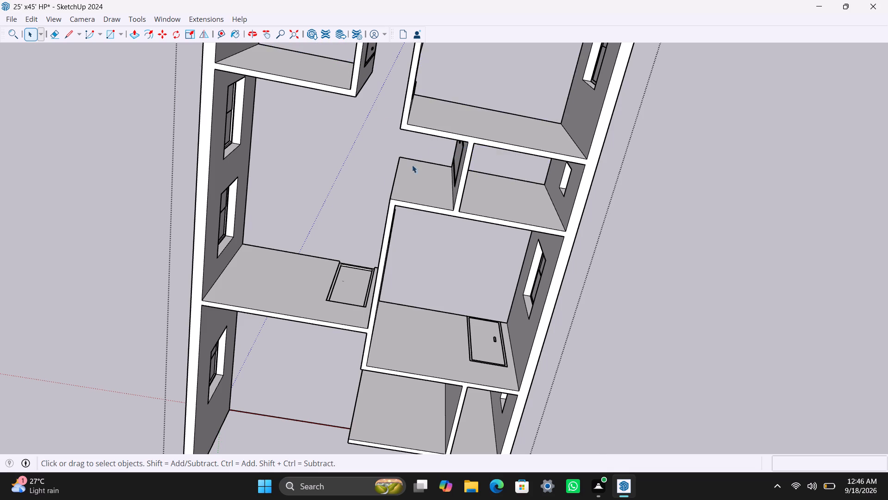
Delete the remaining floor face of the small room between the two rear rooms.
{"action": "scroll", "coordinate": [316, 220], "scroll_direction": "down", "scroll_amount": 10}
{"action": "middle_click_drag", "start_coordinate": [288, 288], "coordinate": [288, 119]}
{"action": "scroll", "coordinate": [336, 96], "scroll_direction": "up", "scroll_amount": 9}
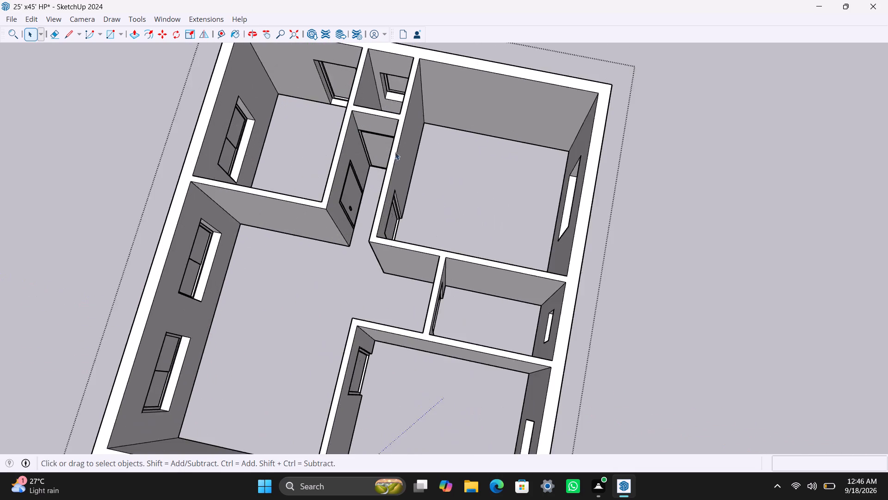
{"action": "middle_click_drag", "start_coordinate": [399, 154], "coordinate": [451, 223]}
{"action": "scroll", "coordinate": [351, 166], "scroll_direction": "up", "scroll_amount": 2}
{"action": "left_click", "coordinate": [374, 132]}
{"action": "key", "text": "Delete"}
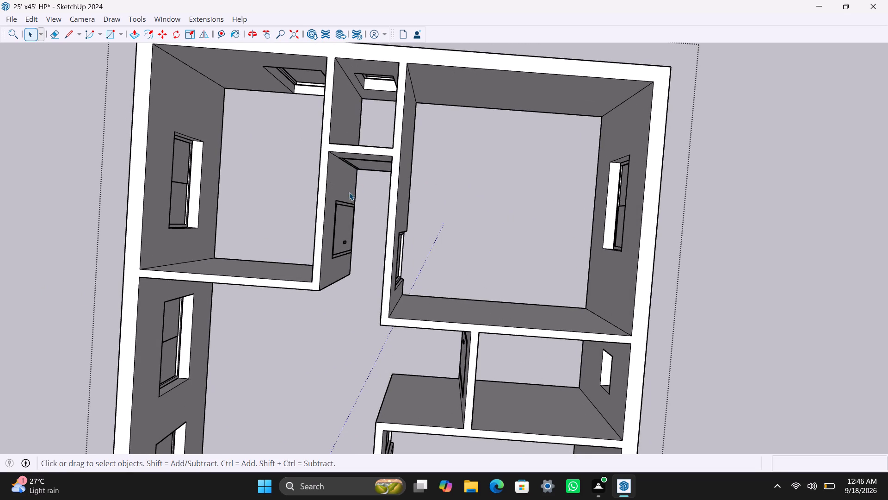
Examine the rooms, doors and windows from the front and the side, ending at the open recess in the front area.
{"action": "scroll", "coordinate": [321, 235], "scroll_direction": "down", "scroll_amount": 6}
{"action": "middle_click_drag", "start_coordinate": [397, 302], "coordinate": [375, 111]}
{"action": "scroll", "coordinate": [436, 215], "scroll_direction": "down", "scroll_amount": 3}
{"action": "left_click", "coordinate": [542, 267]}
{"action": "scroll", "coordinate": [415, 300], "scroll_direction": "down", "scroll_amount": 3}
{"action": "middle_click_drag", "start_coordinate": [360, 334], "coordinate": [417, 191]}
{"action": "scroll", "coordinate": [422, 265], "scroll_direction": "up", "scroll_amount": 2}
{"action": "middle_click_drag", "start_coordinate": [435, 322], "coordinate": [456, 329]}
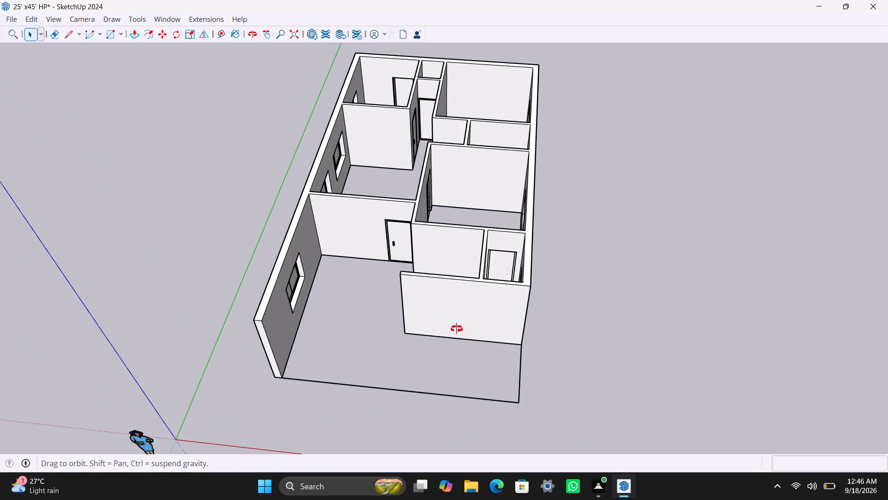
{"action": "middle_click_drag", "start_coordinate": [456, 329], "coordinate": [516, 321]}
{"action": "scroll", "coordinate": [437, 298], "scroll_direction": "up", "scroll_amount": 4}
{"action": "middle_click_drag", "start_coordinate": [401, 349], "coordinate": [732, 402]}
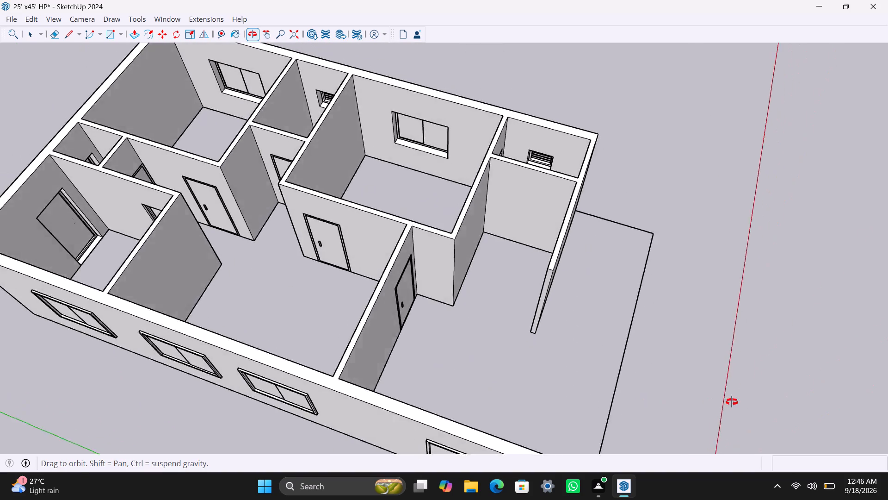
{"action": "middle_click_drag", "start_coordinate": [732, 402], "coordinate": [709, 360]}
{"action": "scroll", "coordinate": [561, 275], "scroll_direction": "up", "scroll_amount": 2}
{"action": "scroll", "coordinate": [490, 267], "scroll_direction": "up", "scroll_amount": 2}
{"action": "middle_click_drag", "start_coordinate": [463, 309], "coordinate": [475, 330]}
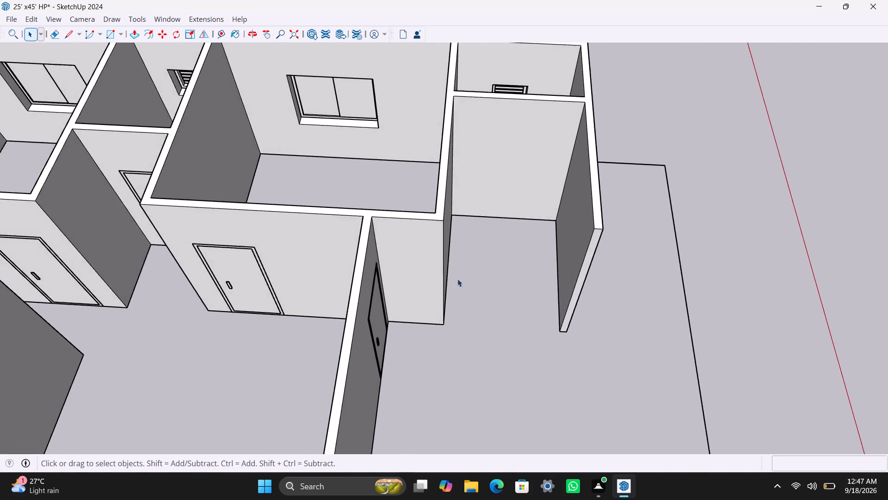
{"action": "scroll", "coordinate": [461, 275], "scroll_direction": "up", "scroll_amount": 3}
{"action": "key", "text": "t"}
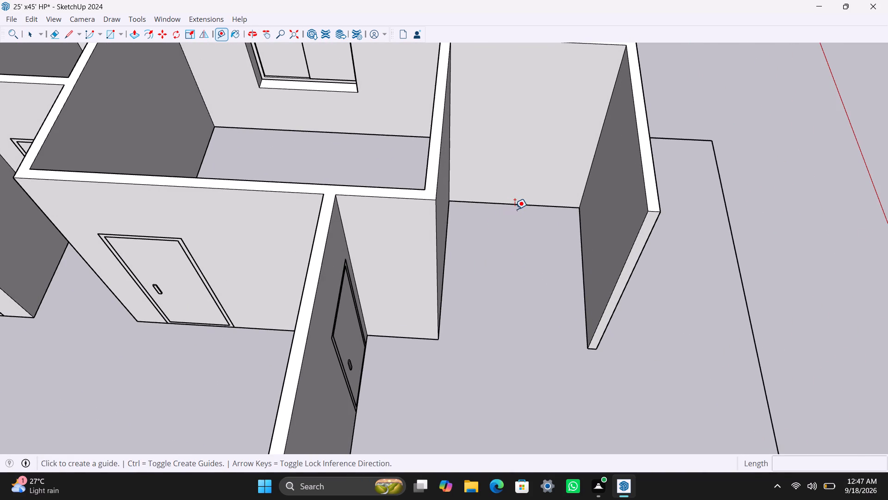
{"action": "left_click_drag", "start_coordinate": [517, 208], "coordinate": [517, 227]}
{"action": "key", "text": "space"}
Place a guide 3' out from the base edge of the recess's back wall in the front area.
{"action": "key", "text": "t"}
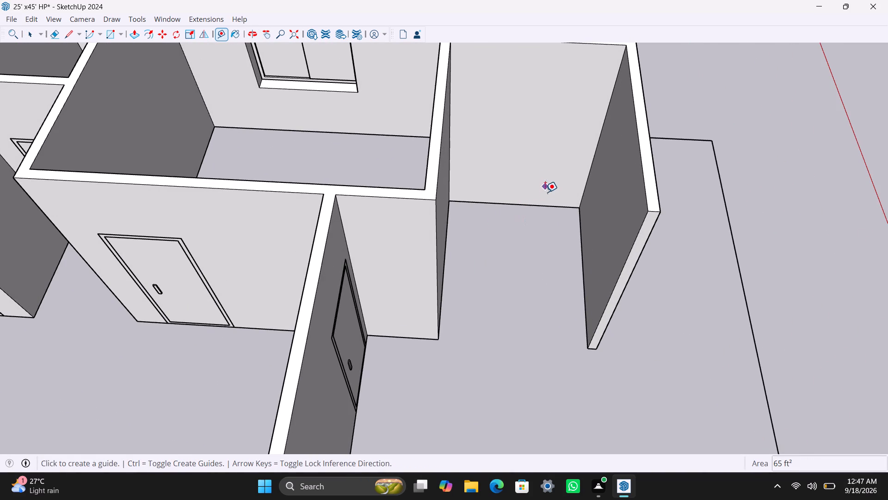
{"action": "left_click_drag", "start_coordinate": [545, 204], "coordinate": [545, 212]}
{"action": "type", "text": "3'"}
{"action": "key", "text": "Return"}
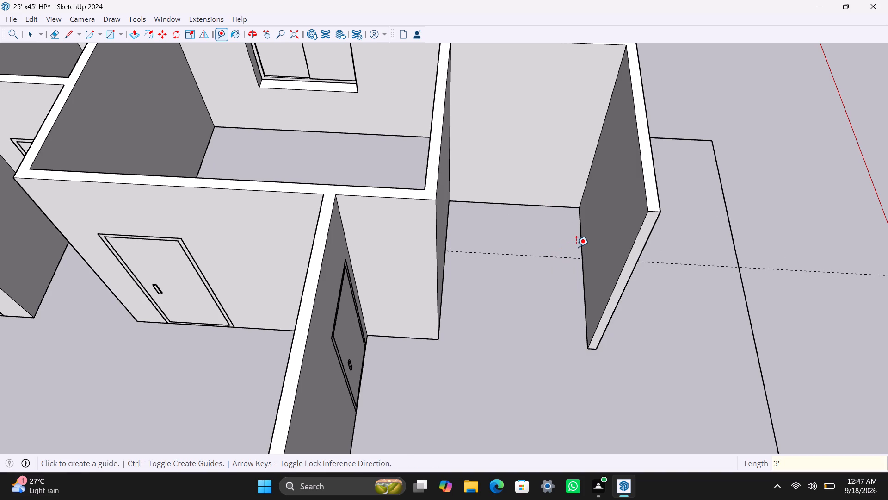
Place a guide 3'3" into the recess from the base edge of its free-standing front wall.
{"action": "left_click_drag", "start_coordinate": [581, 240], "coordinate": [575, 240]}
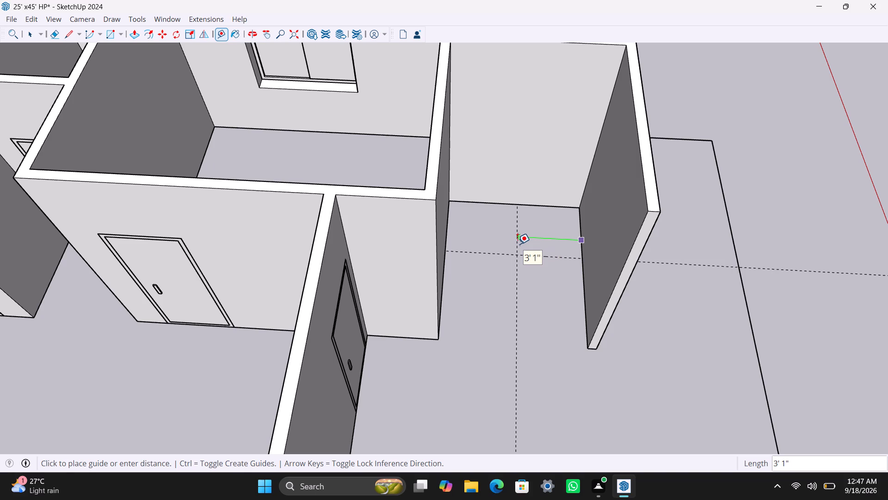
{"action": "type", "text": "3'3\""}
{"action": "key", "text": "Return"}
{"action": "key", "text": "space"}
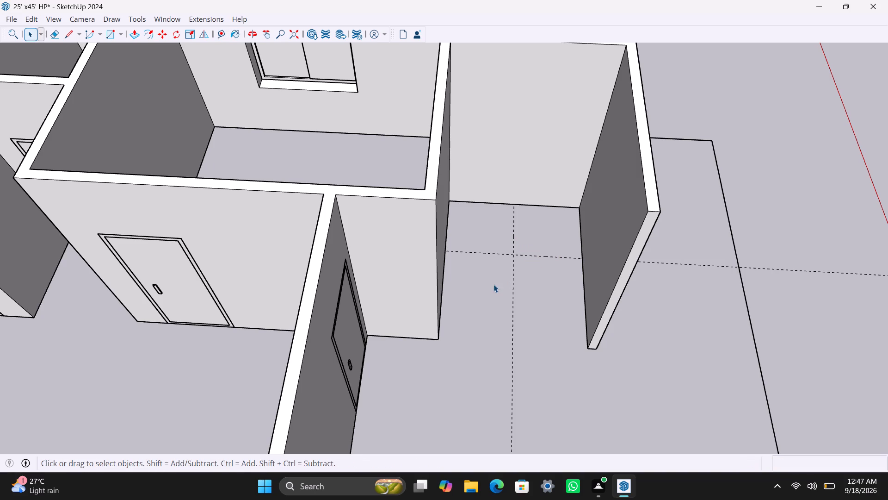
Place three guides at successive 9" spacings in front of the 3' guide, running towards the open end of the recess.
{"action": "scroll", "coordinate": [484, 320], "scroll_direction": "down", "scroll_amount": 2}
{"action": "middle_click_drag", "start_coordinate": [478, 310], "coordinate": [473, 347]}
{"action": "scroll", "coordinate": [472, 337], "scroll_direction": "up", "scroll_amount": 3}
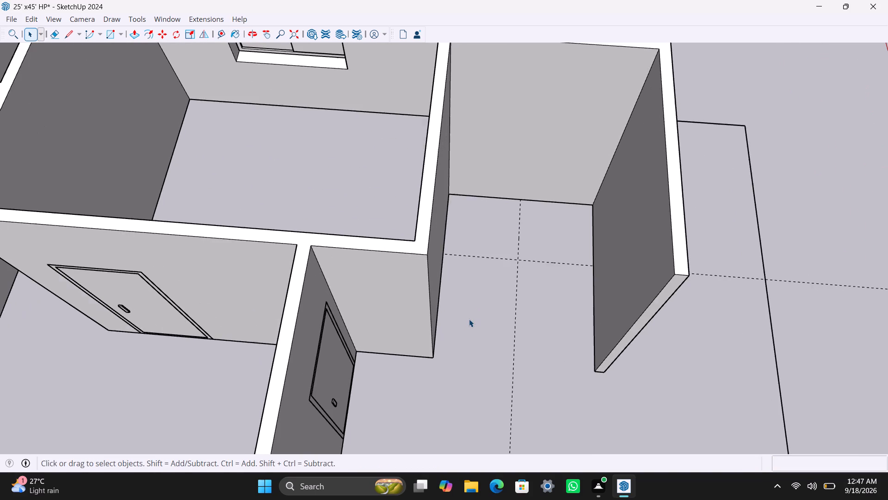
{"action": "middle_click_drag", "start_coordinate": [458, 322], "coordinate": [395, 323]}
{"action": "key", "text": "t"}
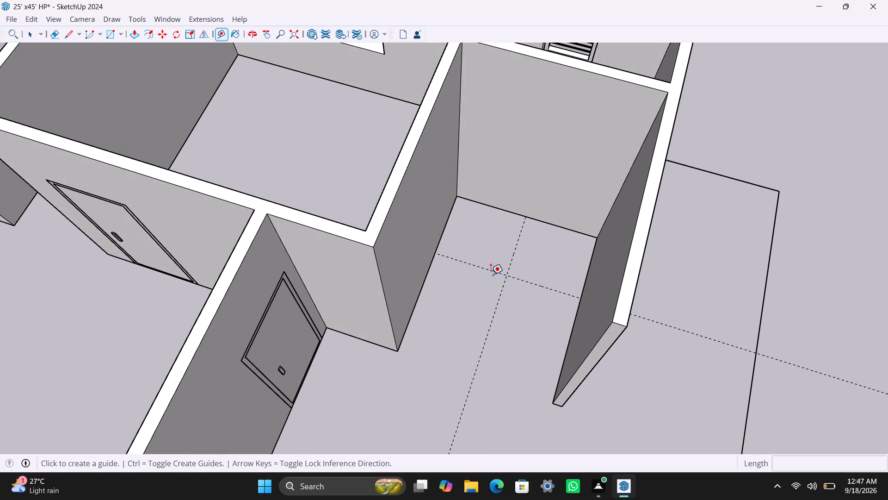
{"action": "left_click_drag", "start_coordinate": [491, 273], "coordinate": [484, 297]}
{"action": "type", "text": "9\""}
{"action": "key", "text": "Return"}
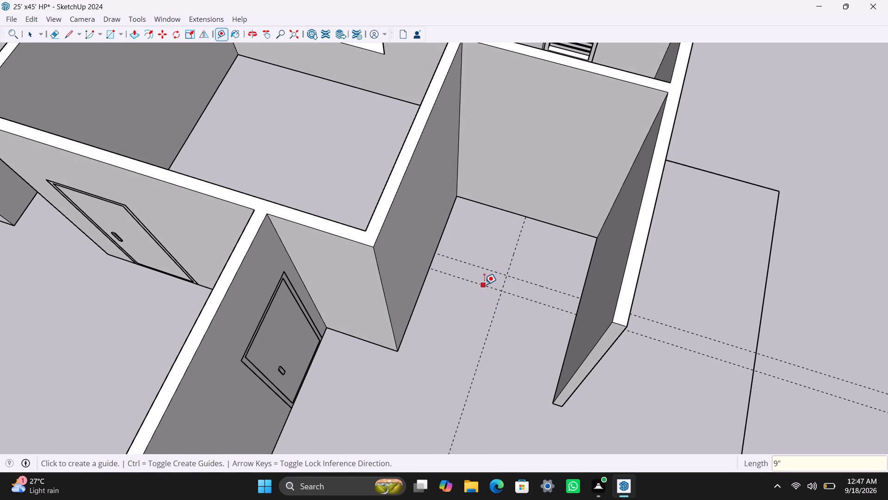
{"action": "left_click_drag", "start_coordinate": [484, 284], "coordinate": [477, 297]}
{"action": "type", "text": "9\""}
{"action": "key", "text": "Return"}
{"action": "left_click_drag", "start_coordinate": [474, 300], "coordinate": [466, 318]}
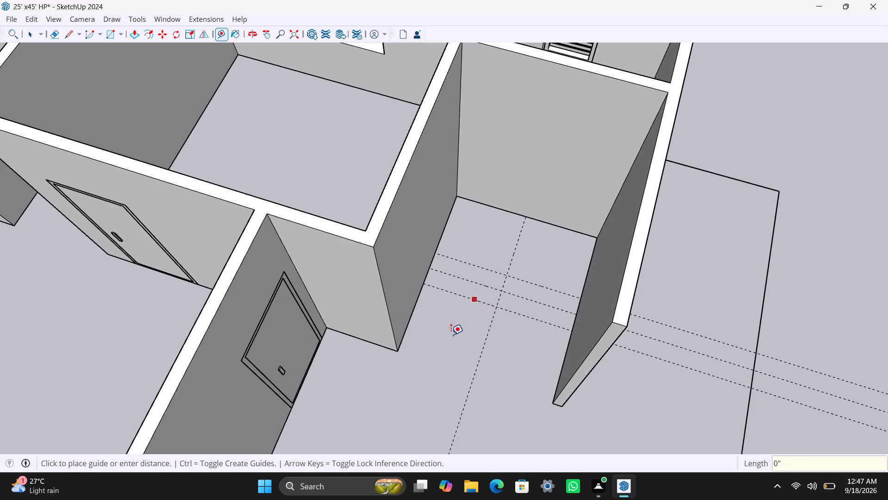
{"action": "type", "text": "9\""}
{"action": "key", "text": "Return"}
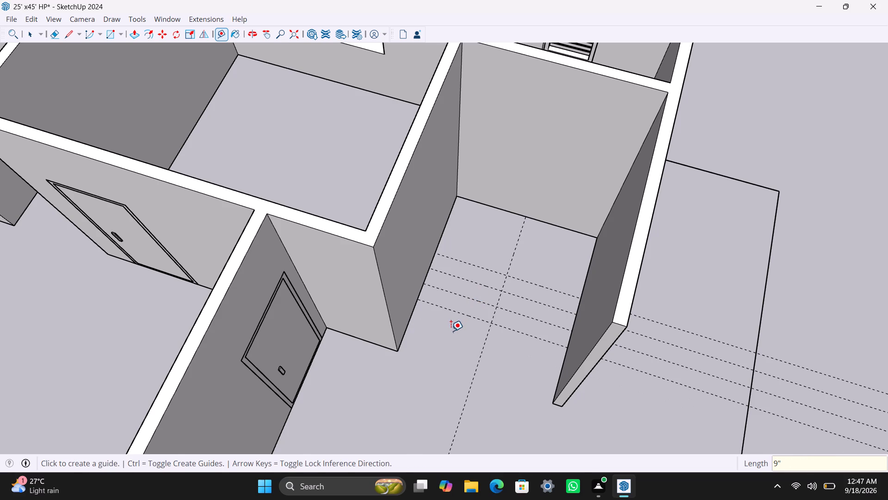
Add three more guides at successive 9" spacings, continuing towards the open front of the recess.
{"action": "left_click_drag", "start_coordinate": [468, 318], "coordinate": [463, 323]}
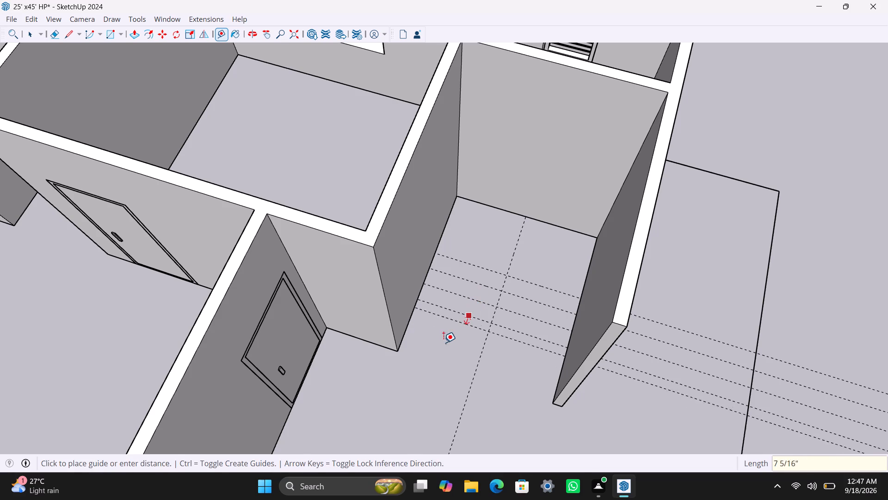
{"action": "type", "text": "9\""}
{"action": "key", "text": "Return"}
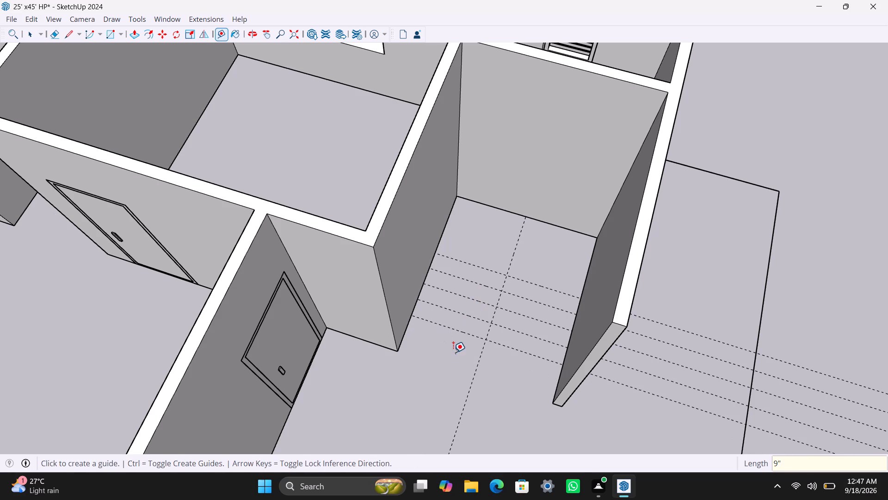
{"action": "left_click", "coordinate": [474, 335]}
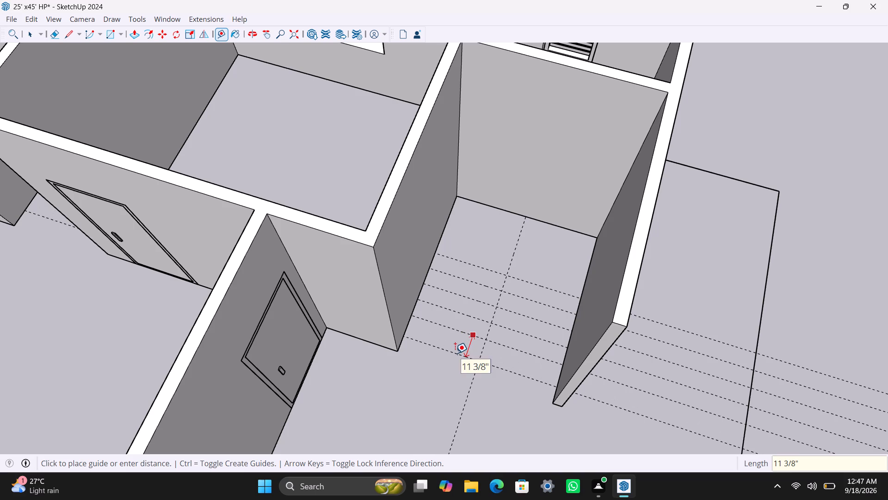
{"action": "type", "text": "9\""}
{"action": "key", "text": "Return"}
{"action": "left_click_drag", "start_coordinate": [459, 347], "coordinate": [458, 355]}
{"action": "type", "text": "9\""}
{"action": "key", "text": "Return"}
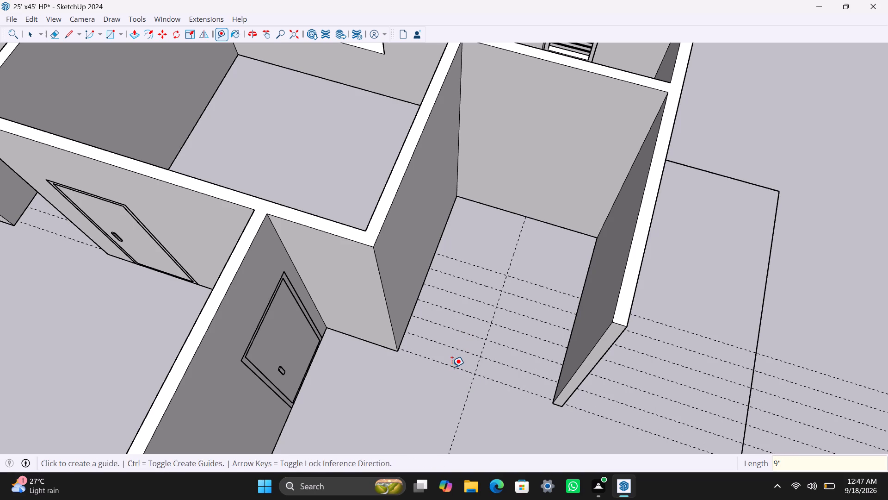
Place a guide 9" from the 3' guide, on its side facing the recess's back wall.
{"action": "key", "text": "space"}
{"action": "scroll", "coordinate": [450, 365], "scroll_direction": "up", "scroll_amount": 4}
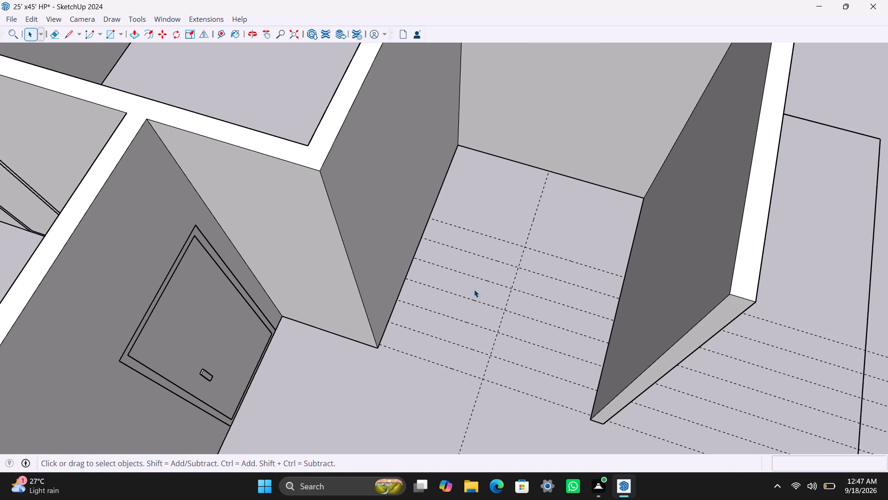
{"action": "key", "text": "t"}
{"action": "left_click", "coordinate": [517, 242]}
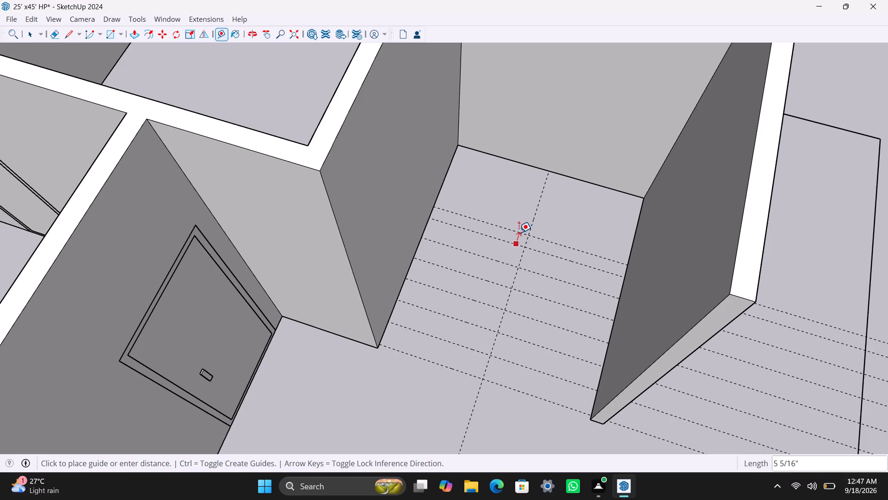
{"action": "type", "text": "9\""}
{"action": "key", "text": "Return"}
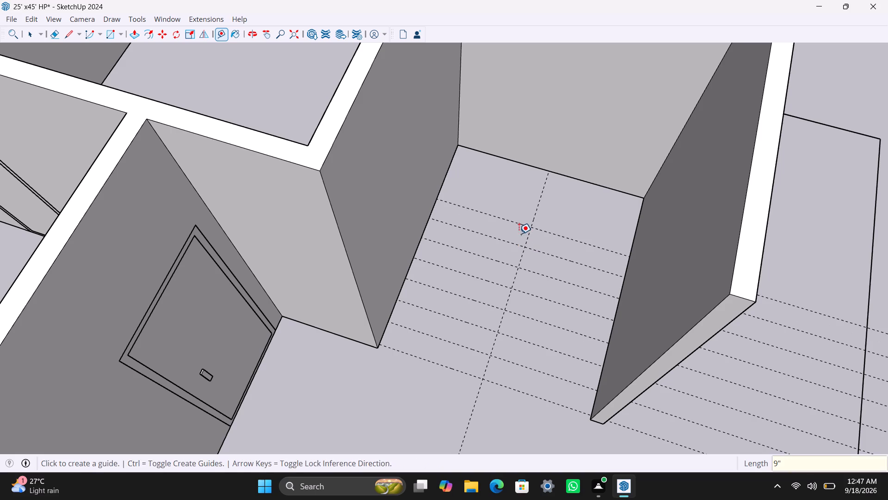
{"action": "key", "text": "space"}
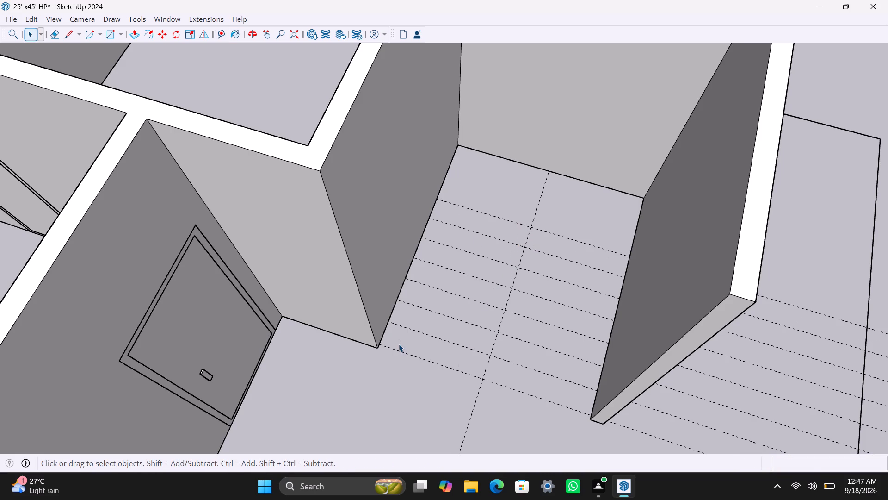
Draw a 3'3" wide rectangle between the two frontmost cross guides, from the recess's side wall to the lengthwise guide, and group it.
{"action": "key", "text": "r"}
{"action": "left_click", "coordinate": [388, 323]}
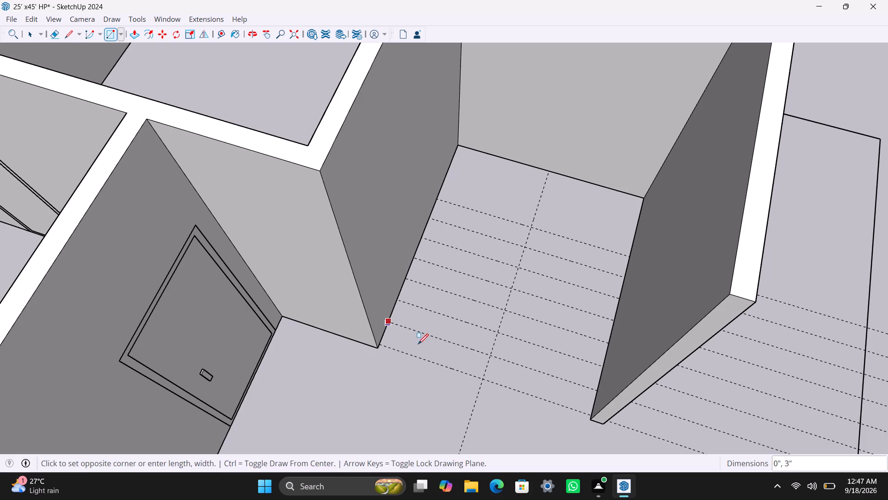
{"action": "key", "text": "Escape"}
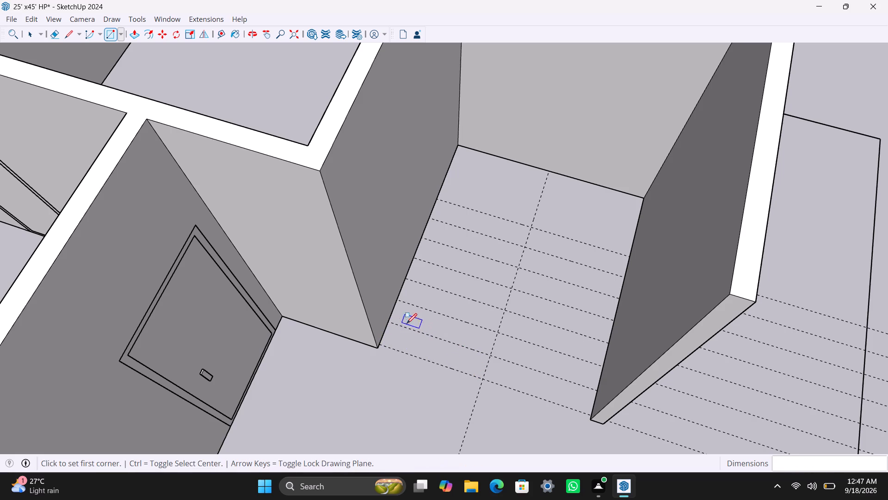
{"action": "left_click_drag", "start_coordinate": [389, 321], "coordinate": [407, 348]}
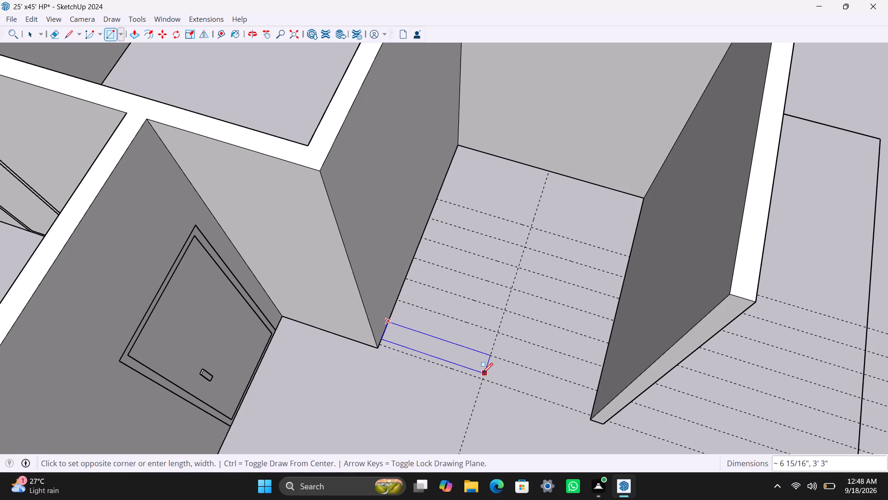
{"action": "left_click", "coordinate": [482, 377]}
{"action": "key", "text": "space"}
{"action": "double_click", "coordinate": [474, 361]}
{"action": "right_click", "coordinate": [474, 361]}
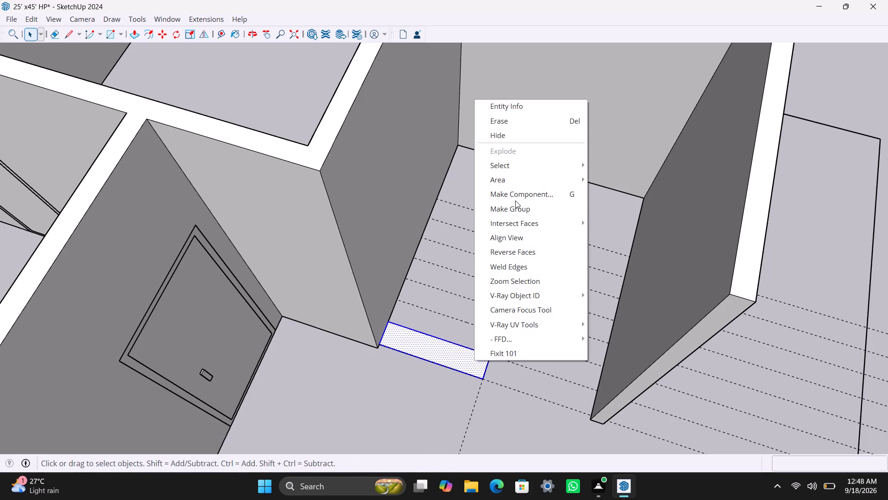
{"action": "left_click", "coordinate": [517, 213]}
Extrude the face inside the rectangle group 10" upward to form the first stair step, and leave the group.
{"action": "triple_click", "coordinate": [477, 357]}
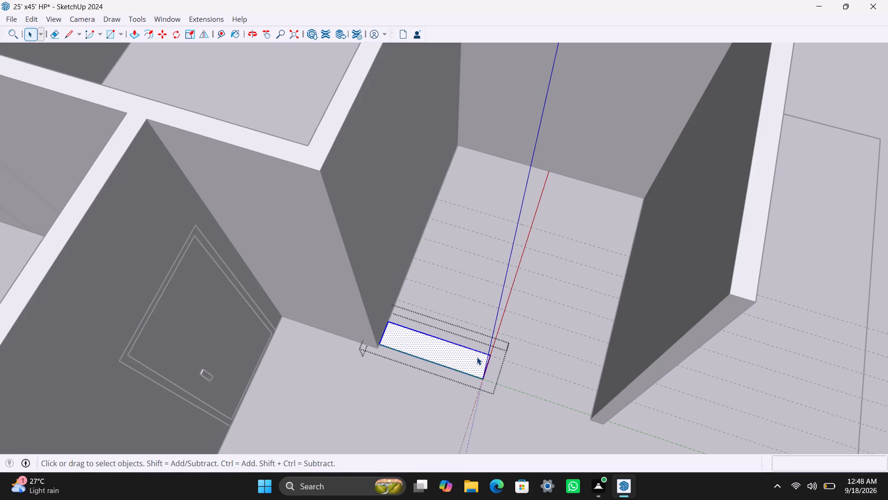
{"action": "key", "text": "p"}
{"action": "left_click", "coordinate": [477, 357]}
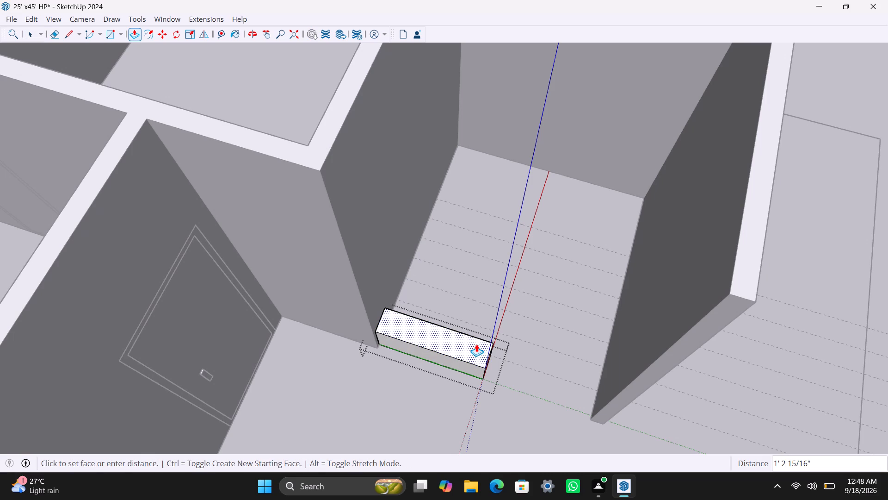
{"action": "type", "text": "10\""}
{"action": "key", "text": "Return"}
{"action": "key", "text": "space"}
{"action": "left_click", "coordinate": [452, 386]}
{"action": "left_click", "coordinate": [398, 411]}
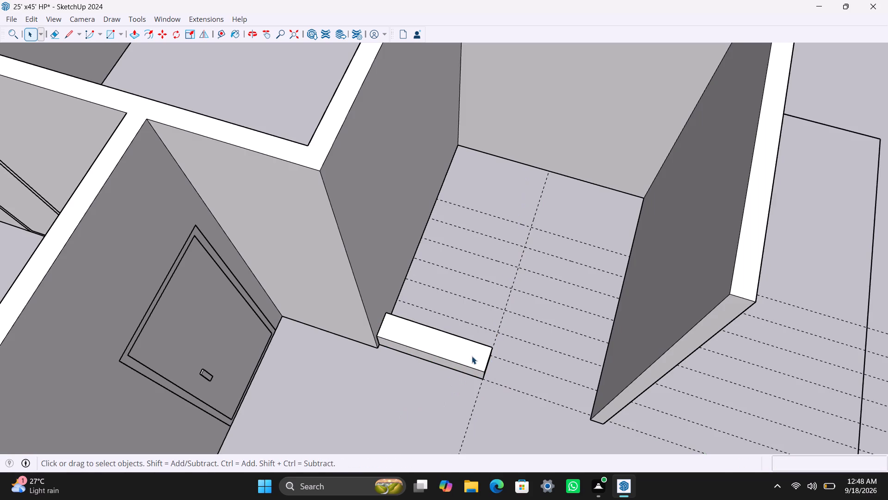
Copy the step block twice up the flight, seating each copy's lower front corner on the previous block's upper rear corner.
{"action": "left_click", "coordinate": [472, 354]}
{"action": "key", "text": "m"}
{"action": "left_click", "coordinate": [480, 383]}
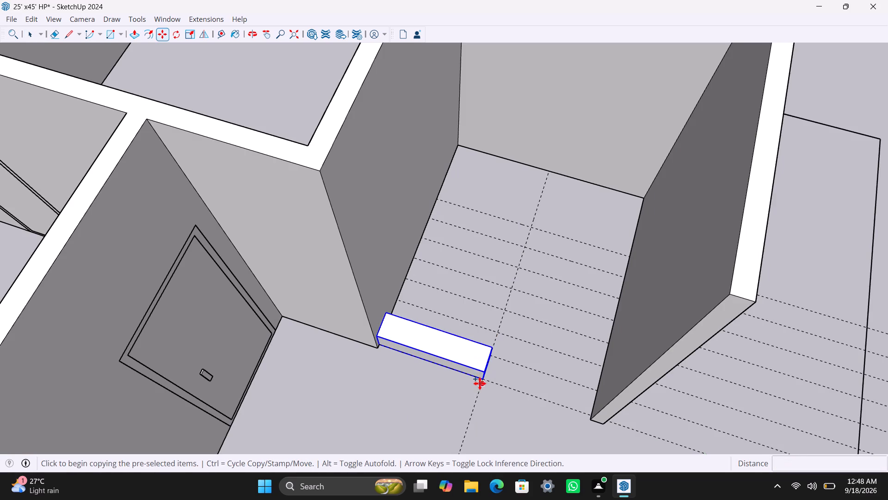
{"action": "left_click", "coordinate": [488, 350]}
{"action": "scroll", "coordinate": [489, 351], "scroll_direction": "up", "scroll_amount": 6}
{"action": "left_click", "coordinate": [491, 337]}
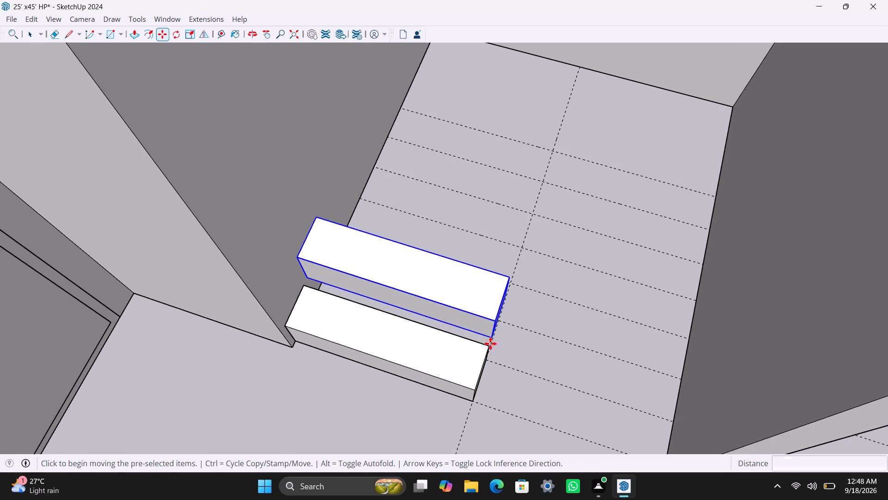
{"action": "left_click", "coordinate": [488, 348]}
{"action": "left_click", "coordinate": [487, 344]}
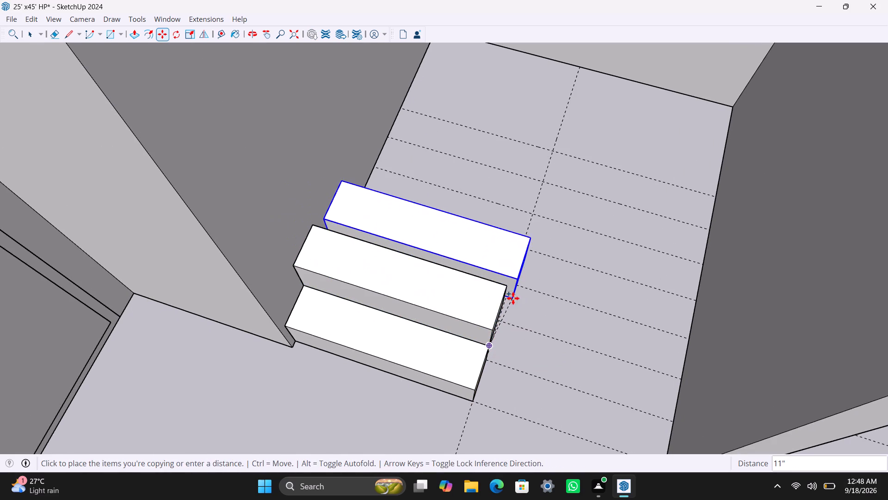
{"action": "left_click", "coordinate": [504, 288]}
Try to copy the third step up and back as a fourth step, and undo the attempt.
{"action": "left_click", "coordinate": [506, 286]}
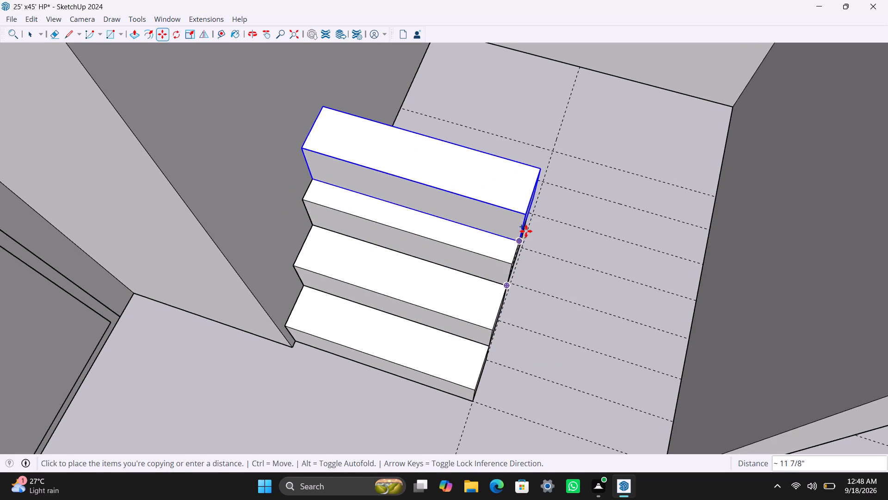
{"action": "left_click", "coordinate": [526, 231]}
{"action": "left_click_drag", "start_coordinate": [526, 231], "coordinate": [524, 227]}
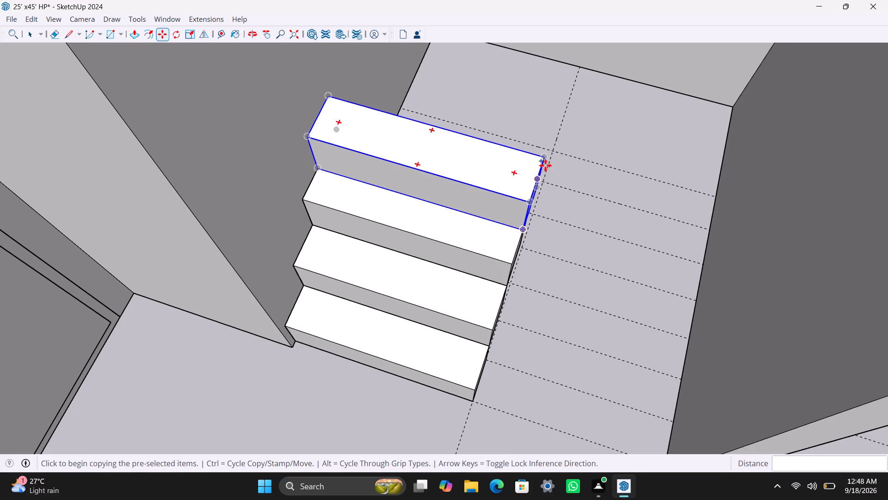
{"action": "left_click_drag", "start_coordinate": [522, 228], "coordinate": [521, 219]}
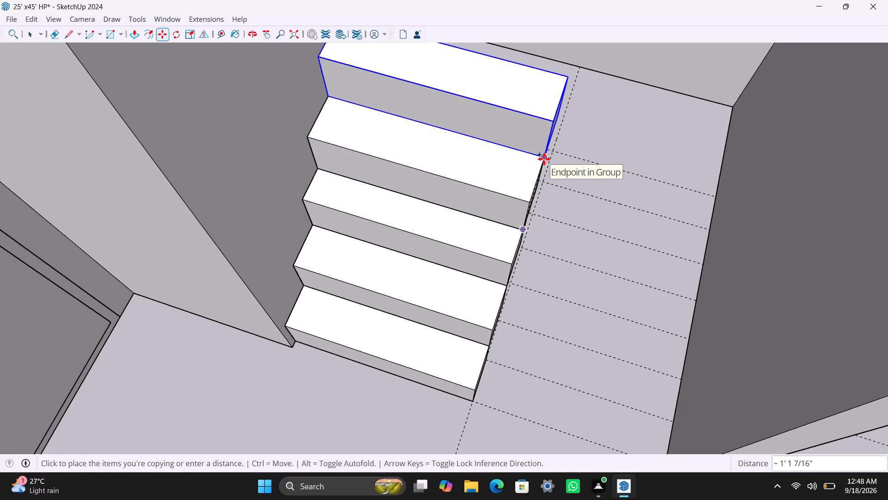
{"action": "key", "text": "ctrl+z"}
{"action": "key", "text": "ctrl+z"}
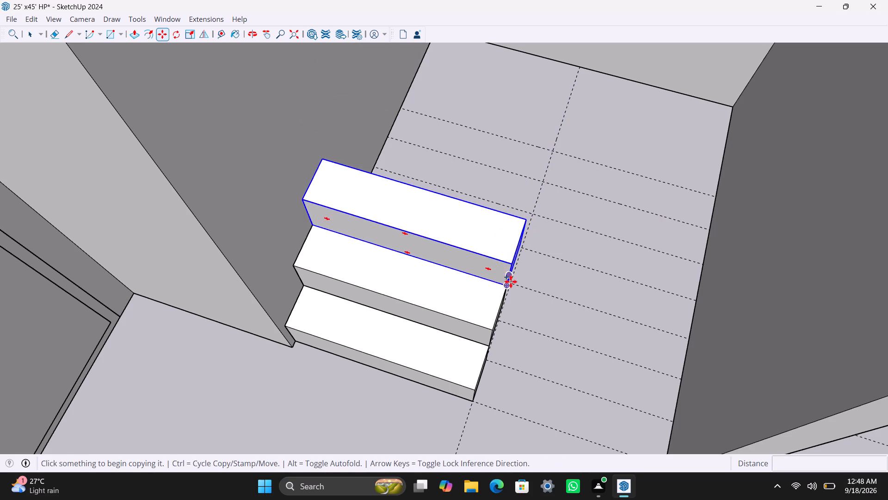
Copy the top step three more times towards the recess's back wall, seating each on the upper rear corner of the one below.
{"action": "left_click_drag", "start_coordinate": [511, 288], "coordinate": [511, 279]}
{"action": "left_click", "coordinate": [527, 218]}
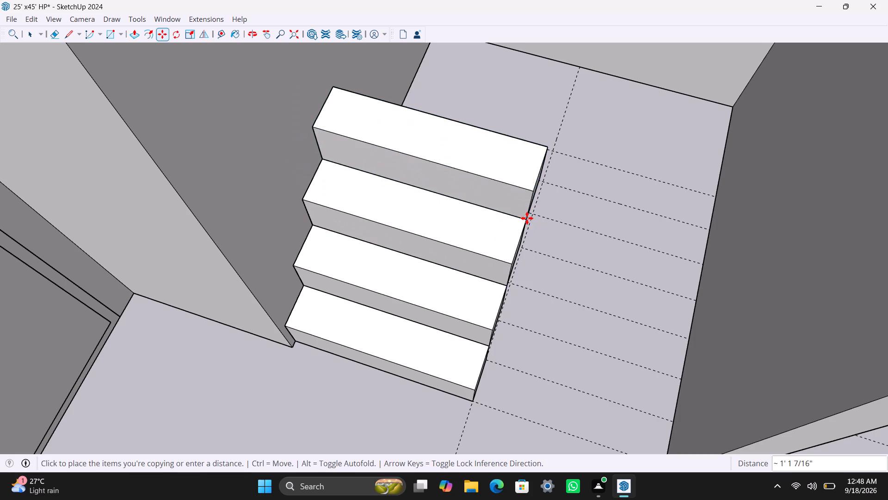
{"action": "left_click", "coordinate": [528, 217]}
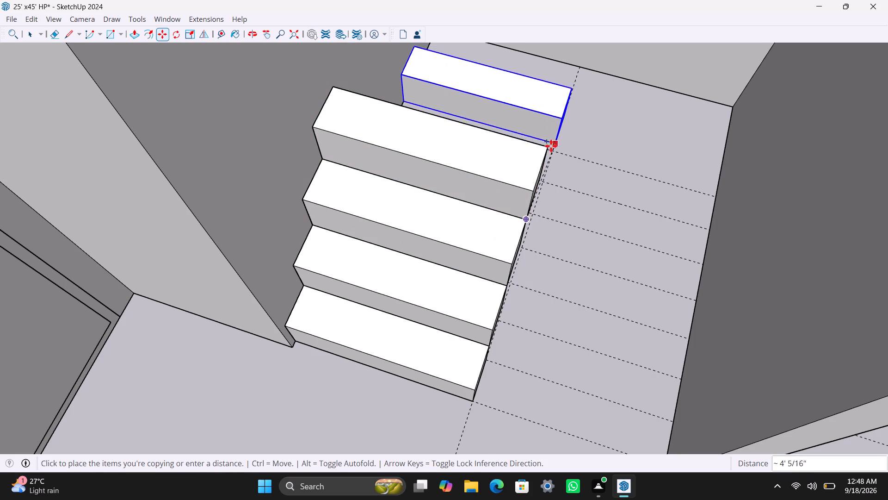
{"action": "left_click", "coordinate": [544, 148]}
{"action": "scroll", "coordinate": [538, 154], "scroll_direction": "down", "scroll_amount": 2}
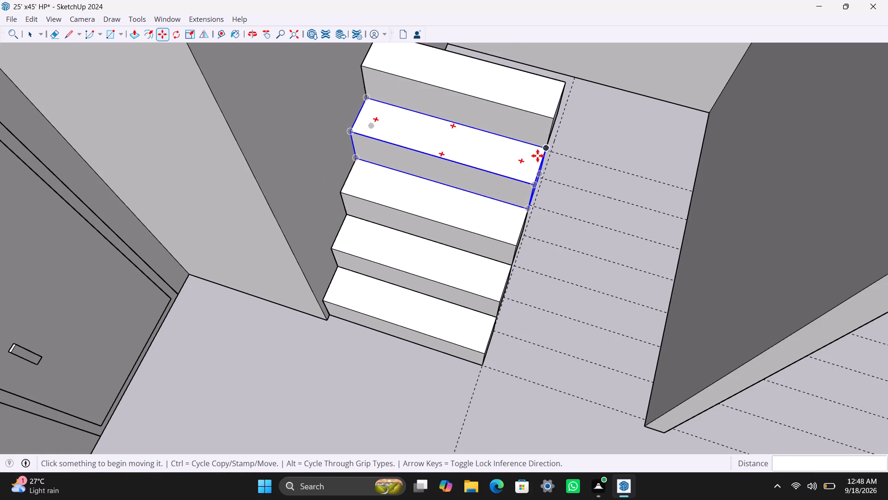
{"action": "left_click", "coordinate": [546, 148], "text": "ctrl"}
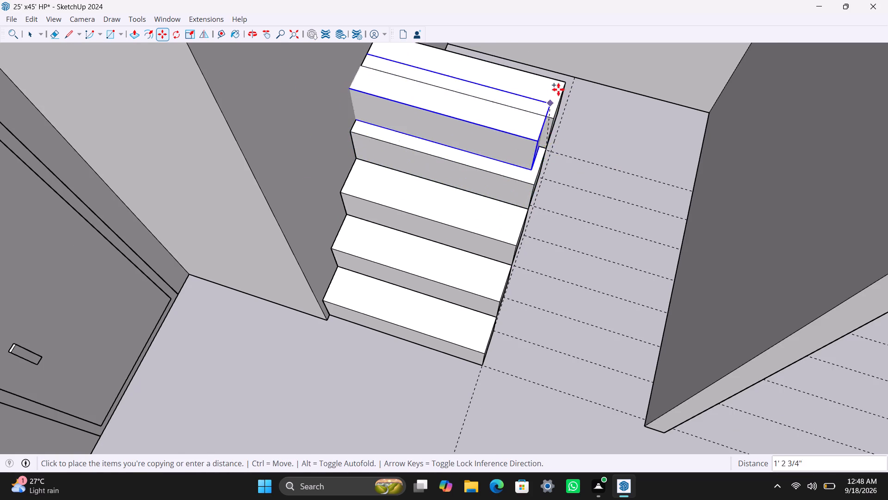
{"action": "key", "text": "Escape"}
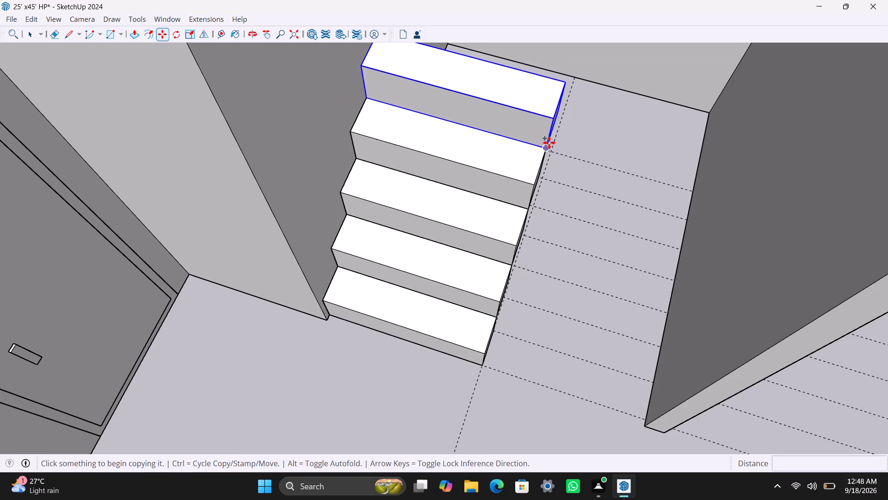
{"action": "left_click_drag", "start_coordinate": [546, 144], "coordinate": [548, 130]}
{"action": "left_click", "coordinate": [561, 79]}
{"action": "scroll", "coordinate": [547, 135], "scroll_direction": "down", "scroll_amount": 4}
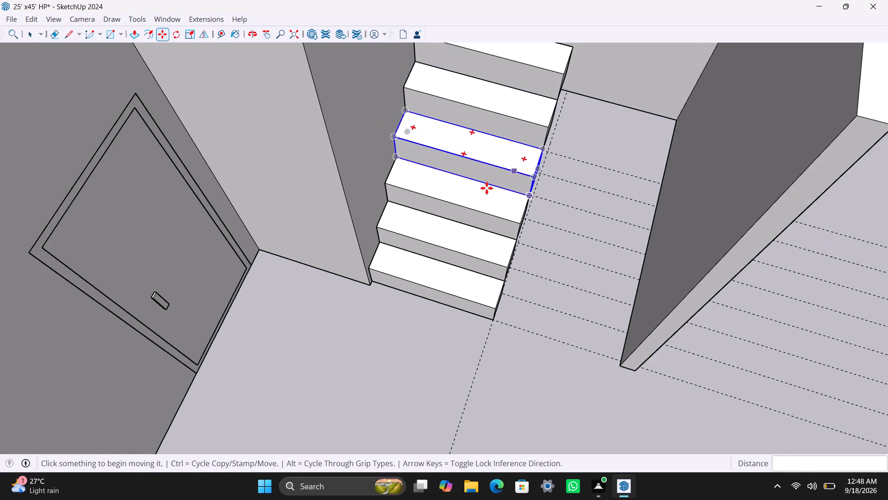
{"action": "scroll", "coordinate": [487, 188], "scroll_direction": "down", "scroll_amount": 3}
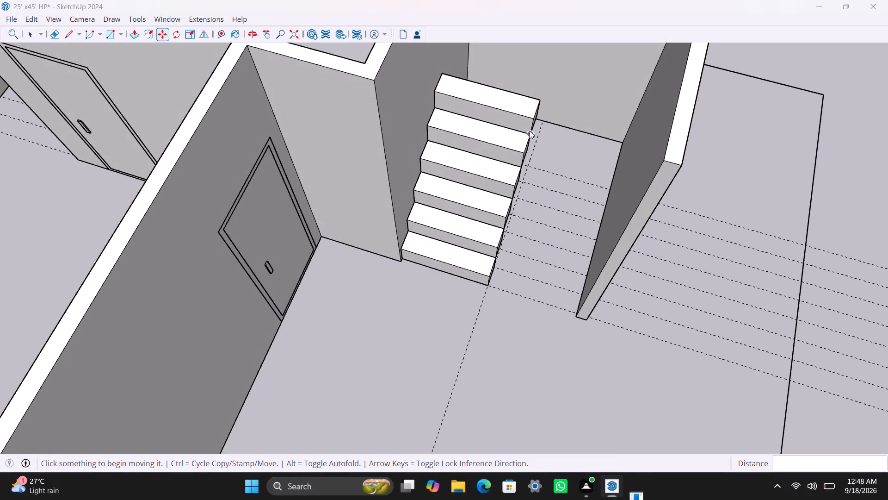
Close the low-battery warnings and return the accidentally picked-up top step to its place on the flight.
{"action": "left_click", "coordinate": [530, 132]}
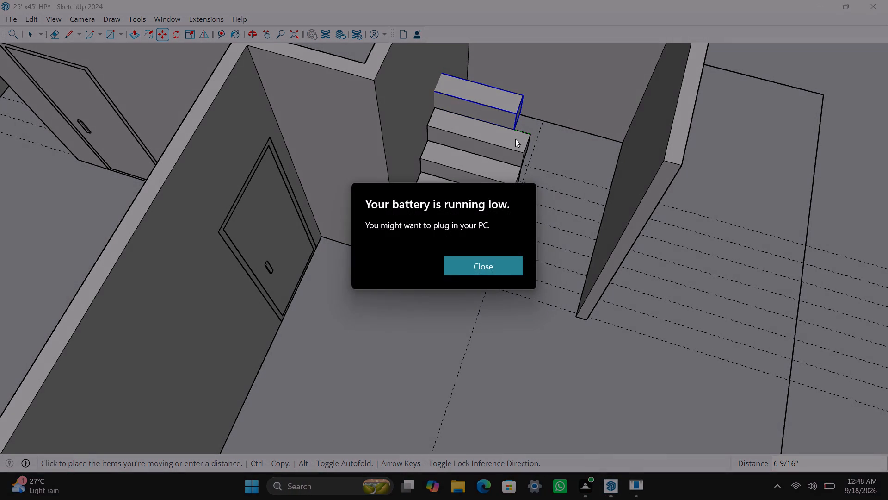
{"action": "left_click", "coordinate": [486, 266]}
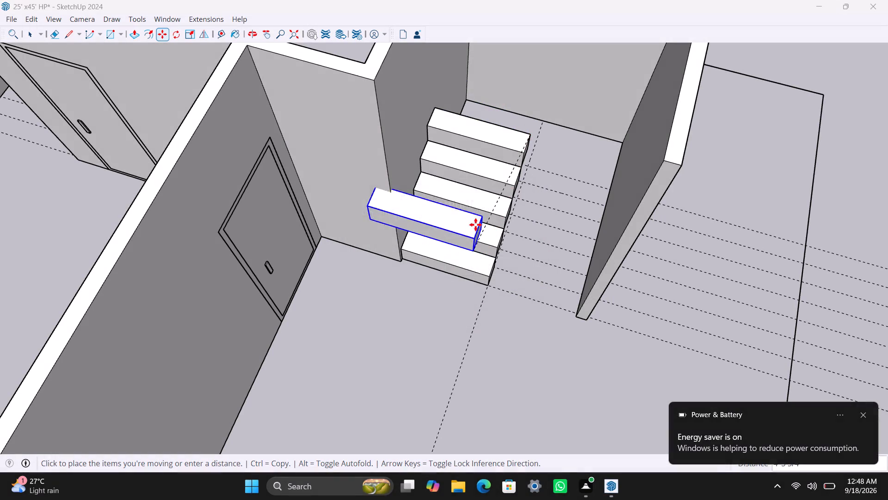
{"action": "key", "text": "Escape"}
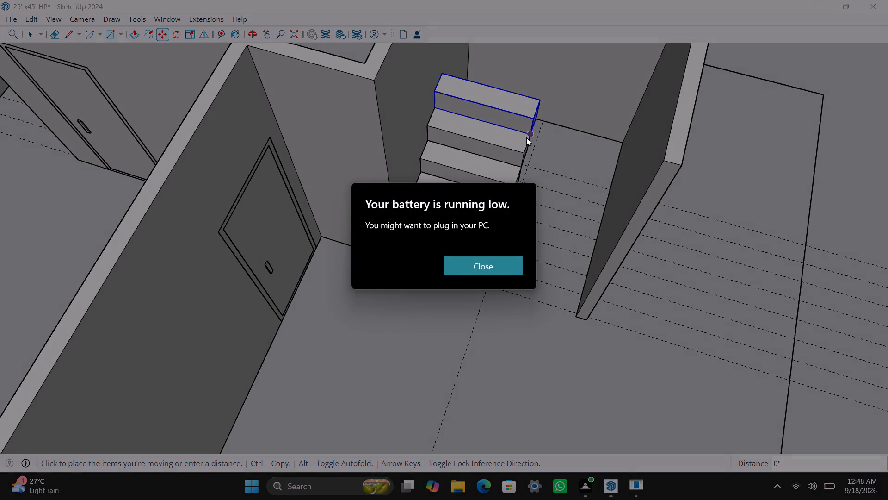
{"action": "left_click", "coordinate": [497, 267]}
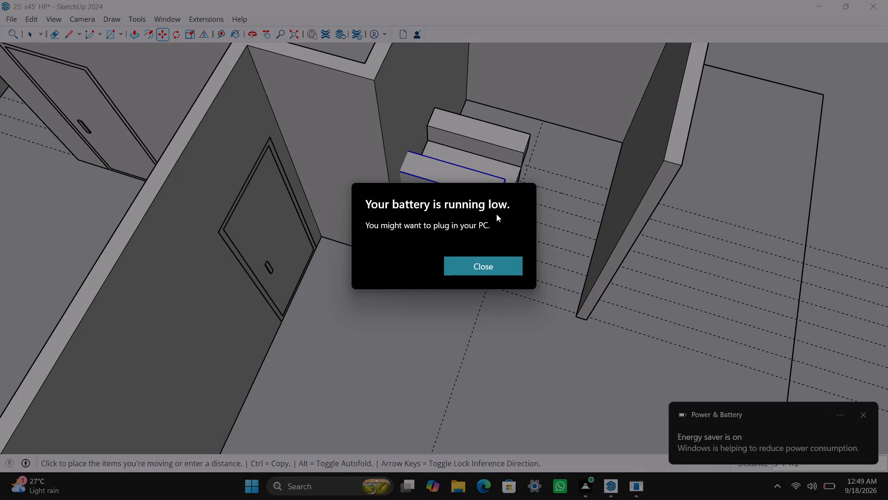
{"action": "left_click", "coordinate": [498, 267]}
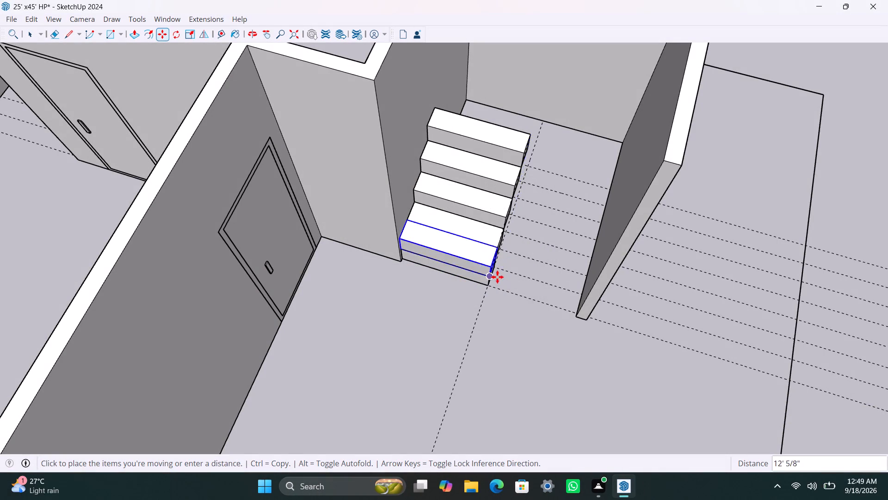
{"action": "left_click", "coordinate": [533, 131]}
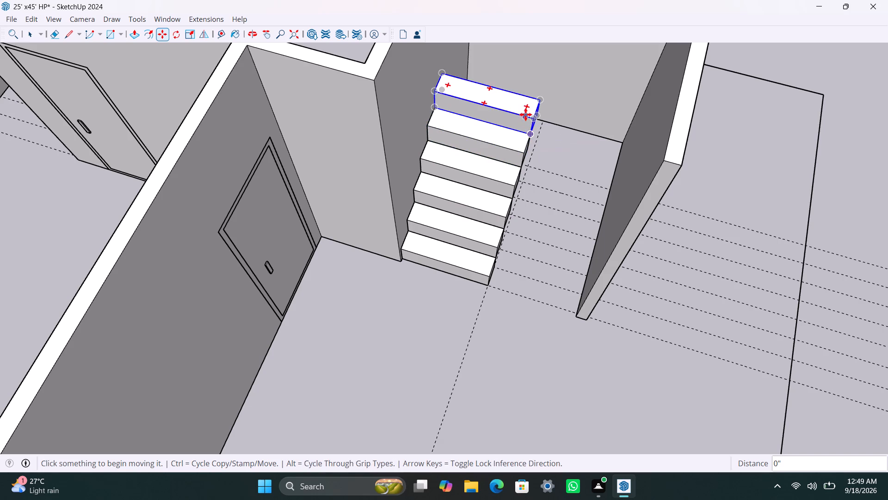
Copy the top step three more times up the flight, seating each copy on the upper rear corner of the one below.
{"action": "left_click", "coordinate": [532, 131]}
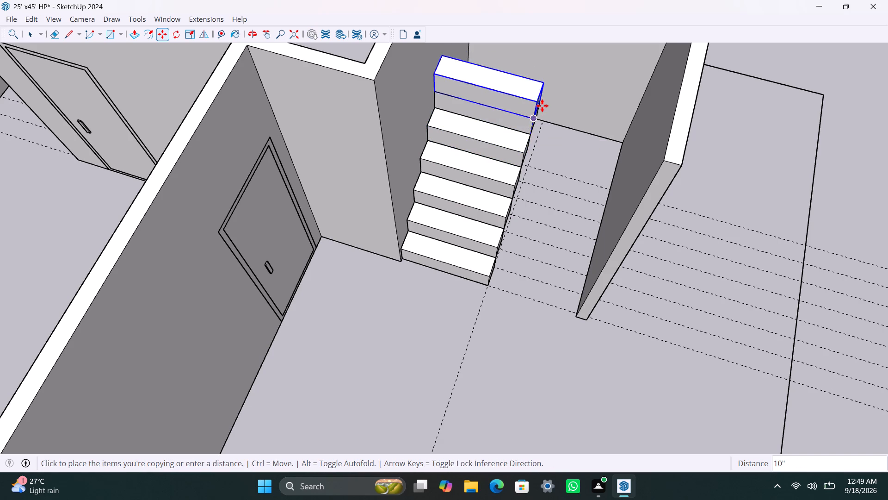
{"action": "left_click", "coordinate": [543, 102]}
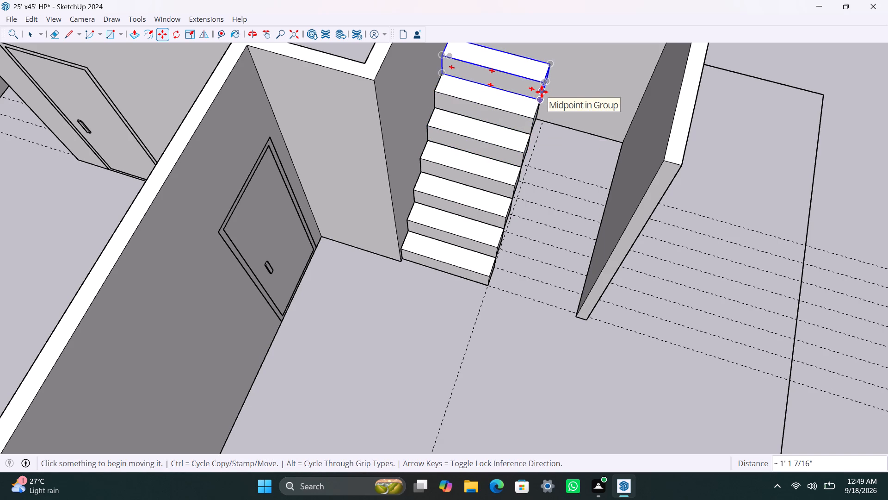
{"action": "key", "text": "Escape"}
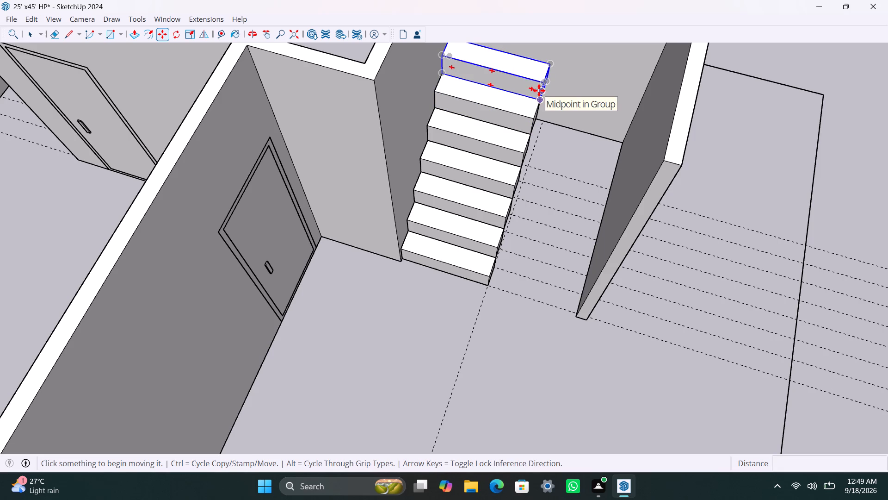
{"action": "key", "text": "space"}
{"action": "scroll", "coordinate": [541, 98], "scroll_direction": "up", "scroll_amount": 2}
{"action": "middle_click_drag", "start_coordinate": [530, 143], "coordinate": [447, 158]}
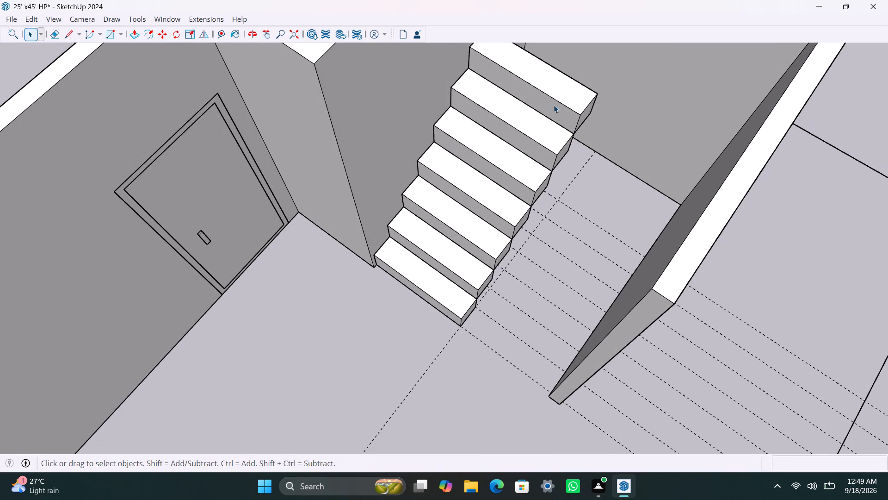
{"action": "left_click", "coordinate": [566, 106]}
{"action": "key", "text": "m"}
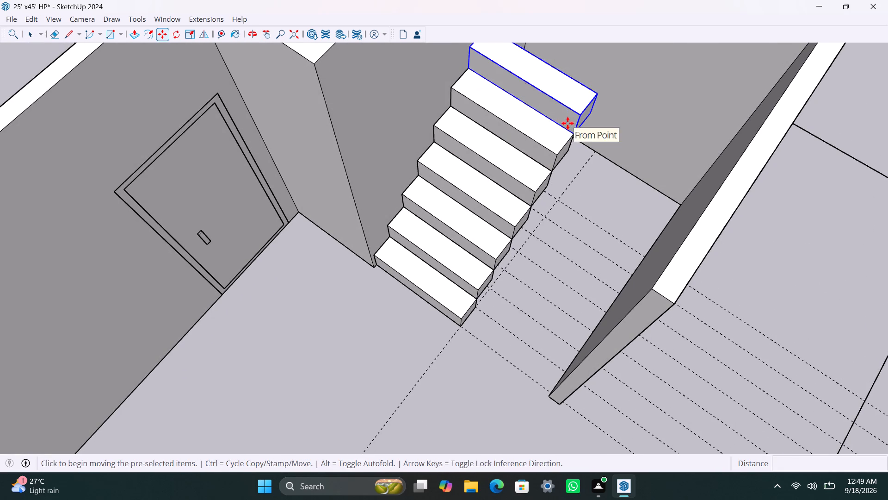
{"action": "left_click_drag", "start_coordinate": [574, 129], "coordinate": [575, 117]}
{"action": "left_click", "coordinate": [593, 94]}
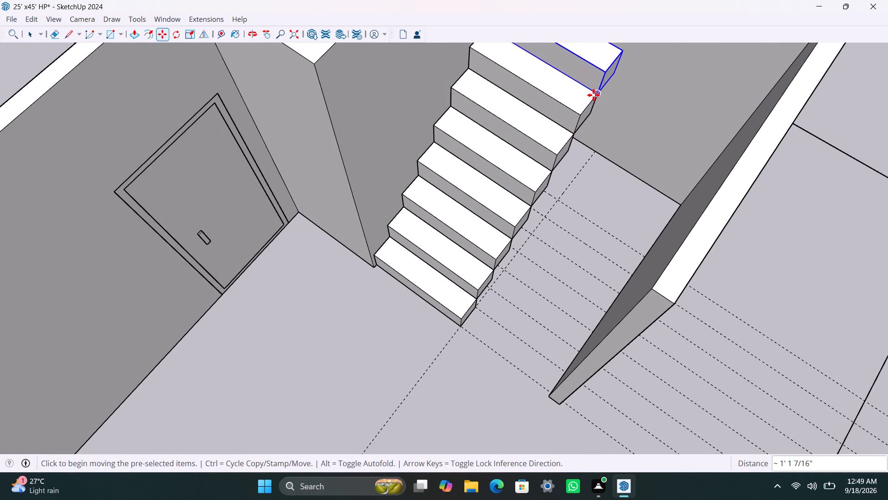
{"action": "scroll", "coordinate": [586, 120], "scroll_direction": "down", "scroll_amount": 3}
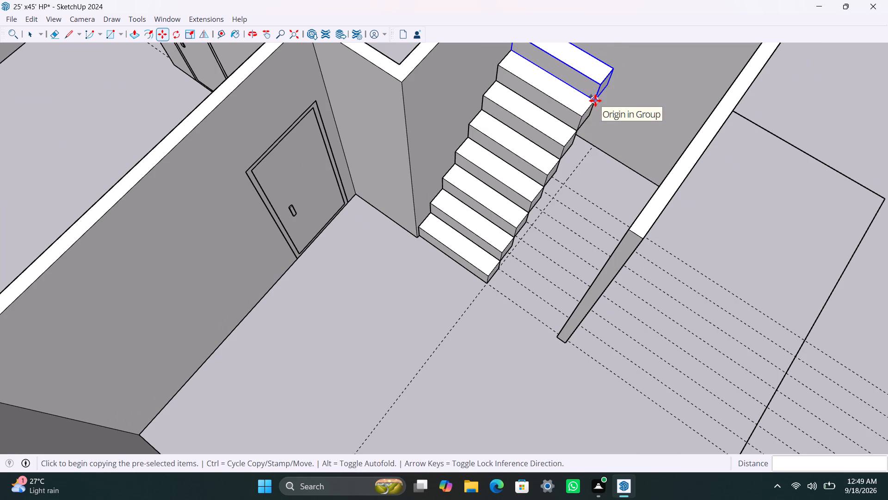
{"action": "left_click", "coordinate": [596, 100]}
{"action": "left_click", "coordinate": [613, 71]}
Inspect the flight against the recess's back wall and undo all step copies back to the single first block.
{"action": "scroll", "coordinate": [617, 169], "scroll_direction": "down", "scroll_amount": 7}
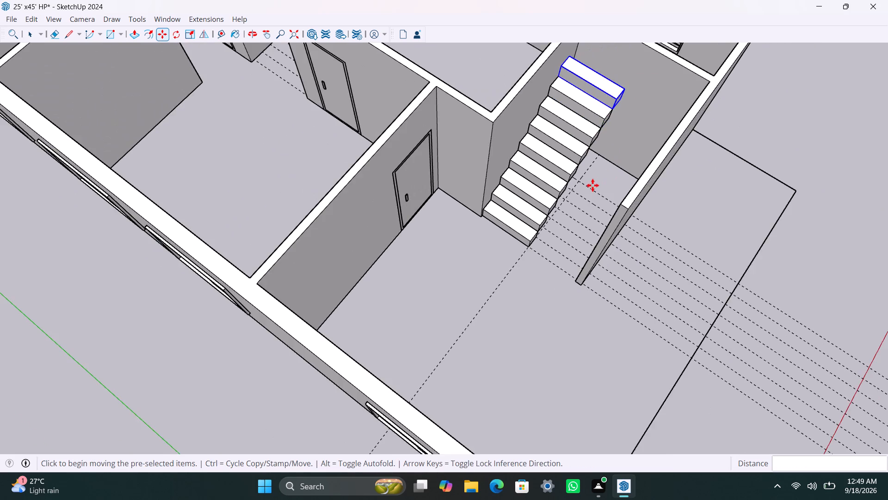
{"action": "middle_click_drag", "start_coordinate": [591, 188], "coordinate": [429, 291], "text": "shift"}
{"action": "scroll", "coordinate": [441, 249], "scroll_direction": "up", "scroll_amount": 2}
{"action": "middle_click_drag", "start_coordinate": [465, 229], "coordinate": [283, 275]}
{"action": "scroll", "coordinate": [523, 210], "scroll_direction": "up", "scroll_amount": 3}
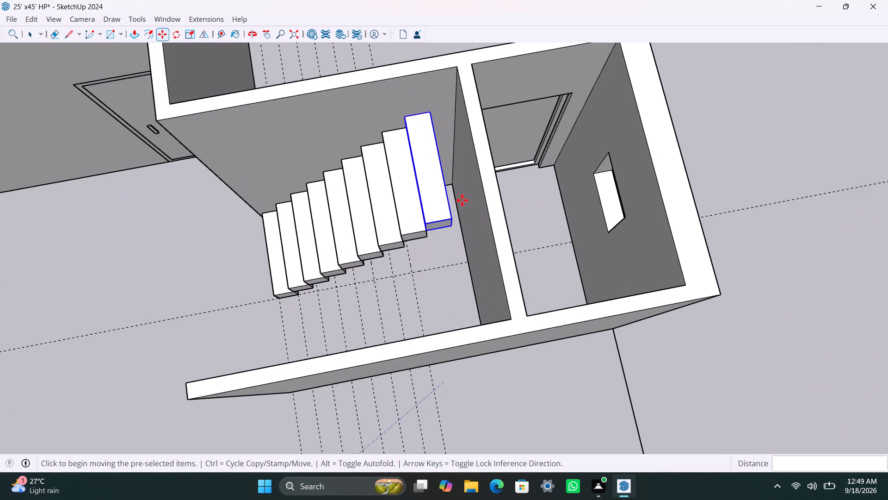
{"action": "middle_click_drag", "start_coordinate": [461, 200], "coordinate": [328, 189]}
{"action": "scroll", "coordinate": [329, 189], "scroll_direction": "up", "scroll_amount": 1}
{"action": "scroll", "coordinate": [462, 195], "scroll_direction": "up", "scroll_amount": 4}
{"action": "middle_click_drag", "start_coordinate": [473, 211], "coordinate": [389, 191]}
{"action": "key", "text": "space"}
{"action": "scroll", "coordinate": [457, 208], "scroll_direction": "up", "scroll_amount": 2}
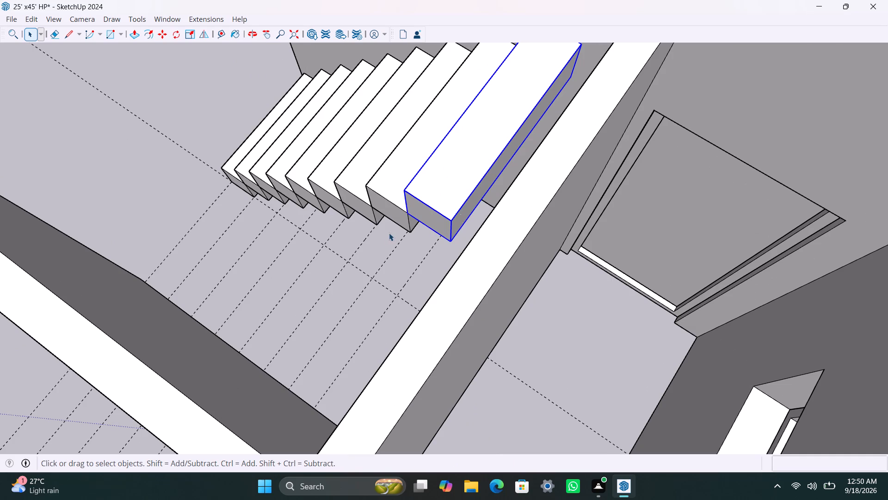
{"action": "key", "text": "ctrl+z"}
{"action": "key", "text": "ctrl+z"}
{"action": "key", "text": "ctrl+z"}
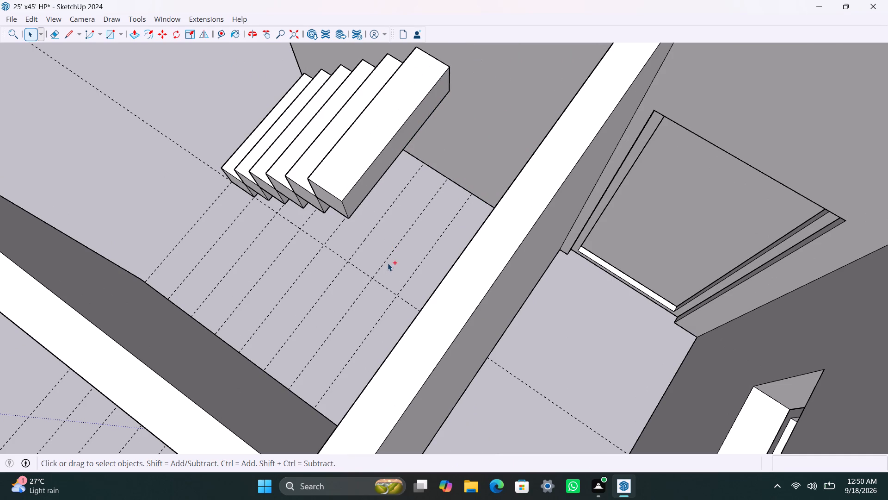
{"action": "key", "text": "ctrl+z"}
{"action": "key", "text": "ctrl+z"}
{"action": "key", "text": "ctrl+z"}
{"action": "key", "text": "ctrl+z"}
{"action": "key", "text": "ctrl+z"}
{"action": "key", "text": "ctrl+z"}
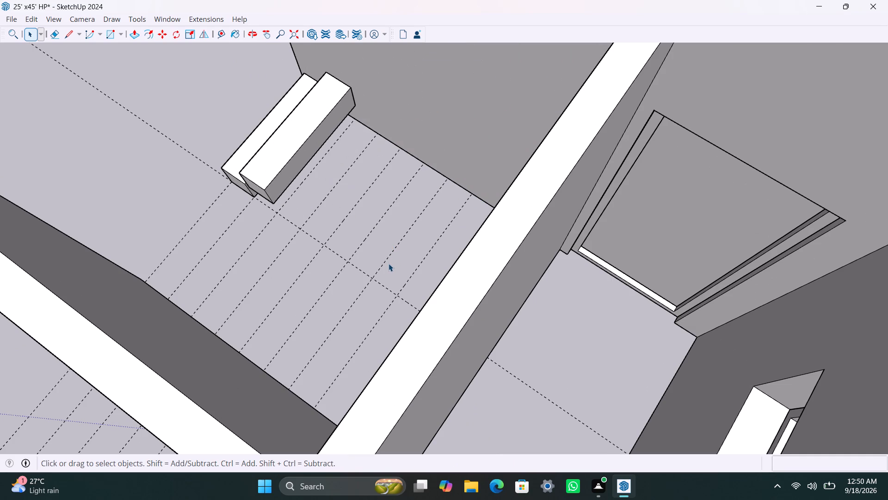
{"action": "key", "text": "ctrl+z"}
Push the top face inside the first step's group down by 2", and leave the group.
{"action": "double_click", "coordinate": [262, 156]}
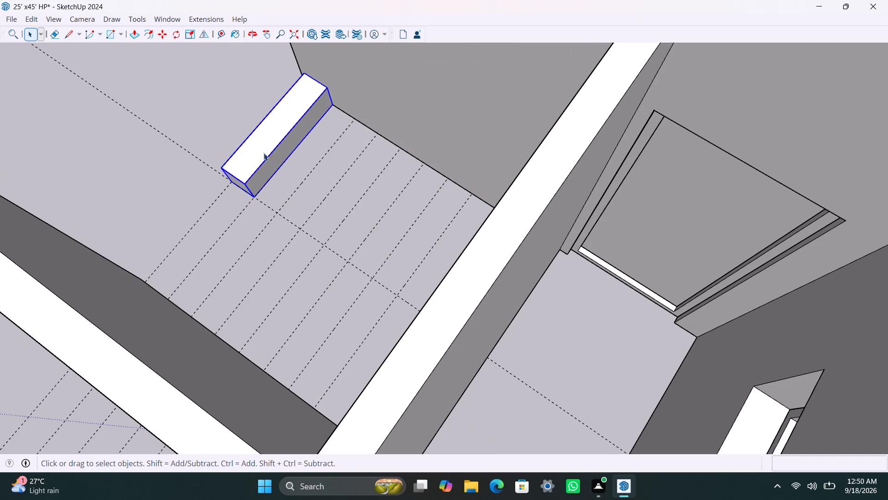
{"action": "triple_click", "coordinate": [259, 148]}
{"action": "left_click", "coordinate": [259, 148]}
{"action": "key", "text": "p"}
{"action": "left_click", "coordinate": [259, 148]}
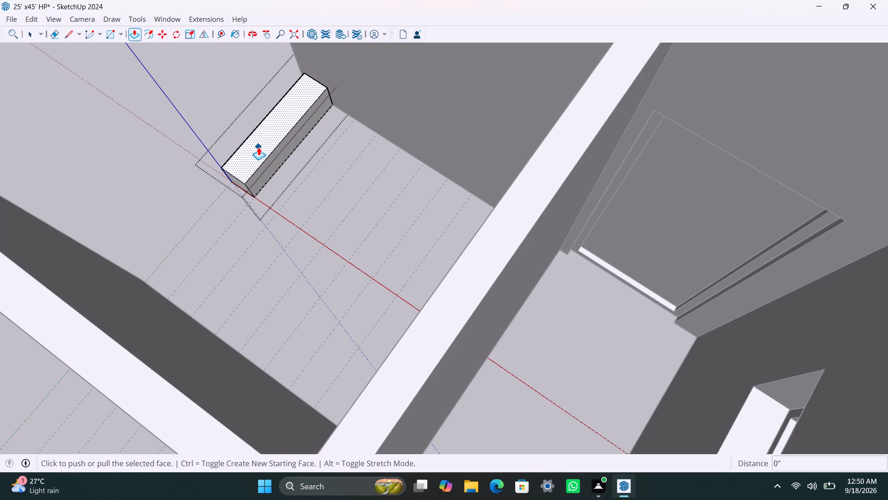
{"action": "left_click", "coordinate": [260, 155]}
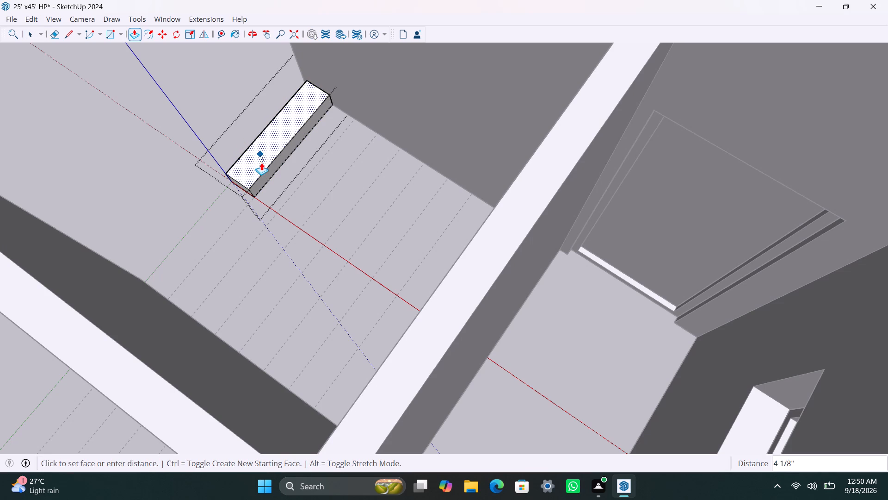
{"action": "type", "text": "2\""}
{"action": "key", "text": "Return"}
{"action": "key", "text": "space"}
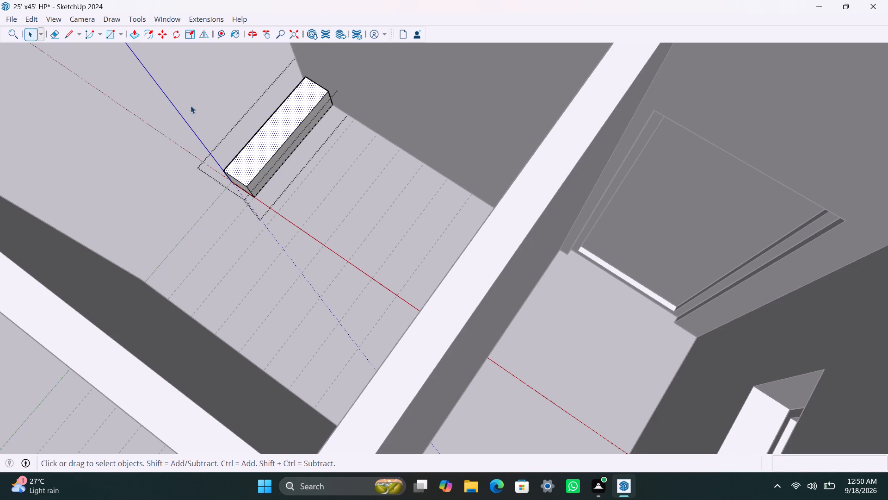
{"action": "left_click", "coordinate": [191, 106]}
Copy the lowered step block four times up the flight, seating each copy's lower front corner on the previous block's upper rear corner.
{"action": "scroll", "coordinate": [174, 222], "scroll_direction": "down", "scroll_amount": 2}
{"action": "middle_click_drag", "start_coordinate": [223, 250], "coordinate": [624, 232]}
{"action": "scroll", "coordinate": [452, 360], "scroll_direction": "down", "scroll_amount": 2}
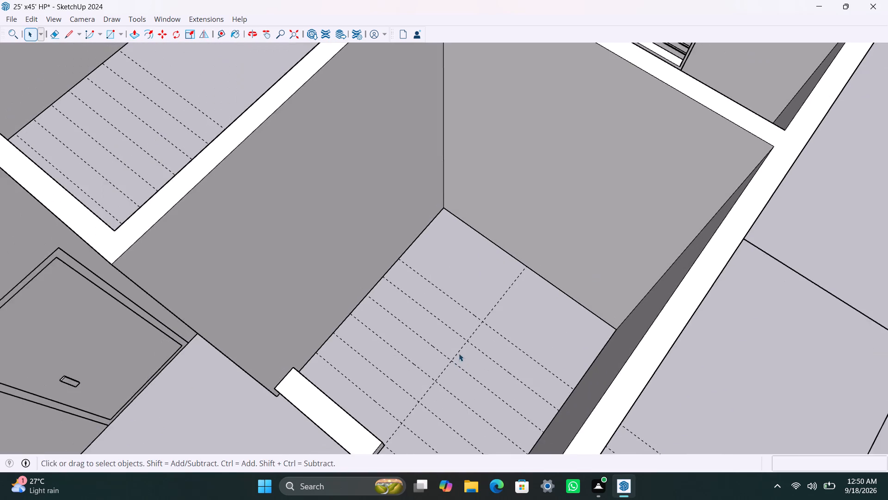
{"action": "middle_click_drag", "start_coordinate": [466, 348], "coordinate": [580, 201]}
{"action": "scroll", "coordinate": [525, 280], "scroll_direction": "up", "scroll_amount": 2}
{"action": "left_click", "coordinate": [481, 304]}
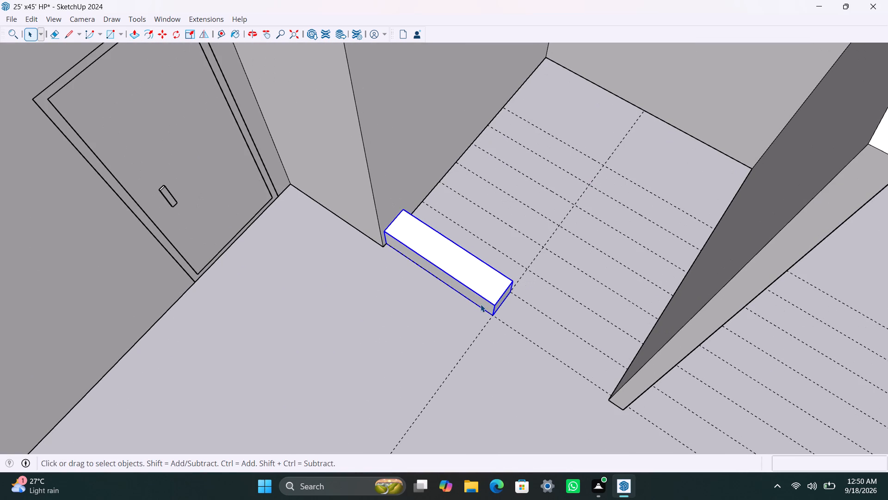
{"action": "key", "text": "m"}
{"action": "left_click", "coordinate": [493, 316]}
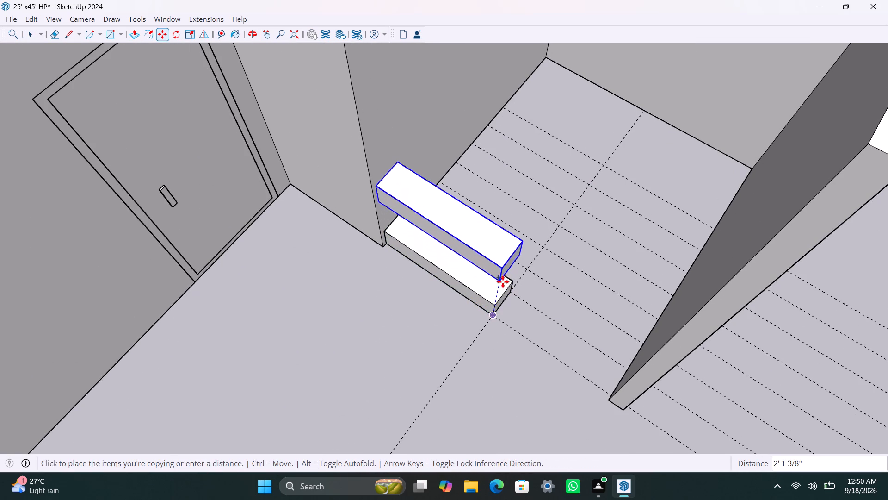
{"action": "left_click", "coordinate": [512, 282]}
{"action": "left_click", "coordinate": [512, 282]}
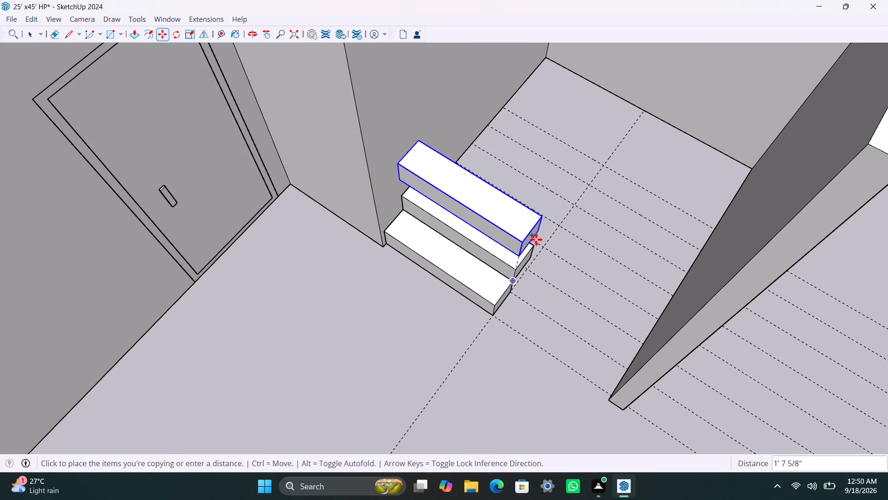
{"action": "left_click", "coordinate": [534, 244]}
{"action": "left_click", "coordinate": [534, 243]}
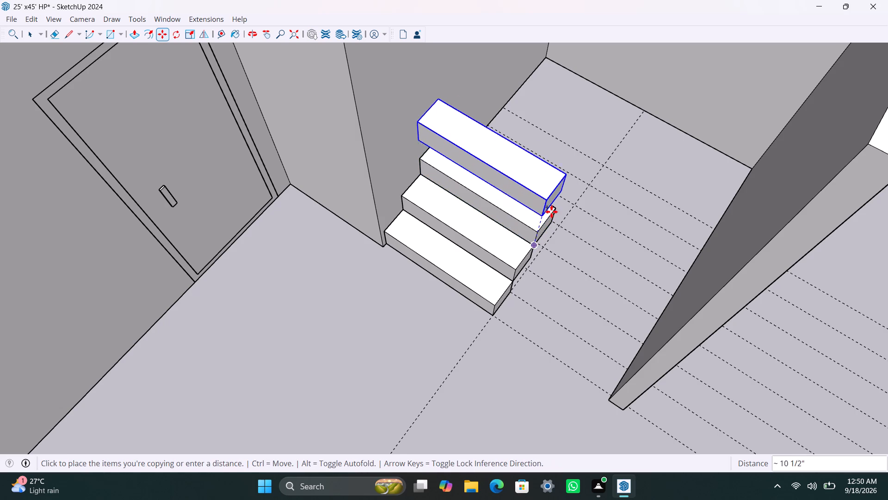
{"action": "left_click", "coordinate": [552, 212]}
{"action": "left_click", "coordinate": [561, 207]}
{"action": "left_click", "coordinate": [578, 167]}
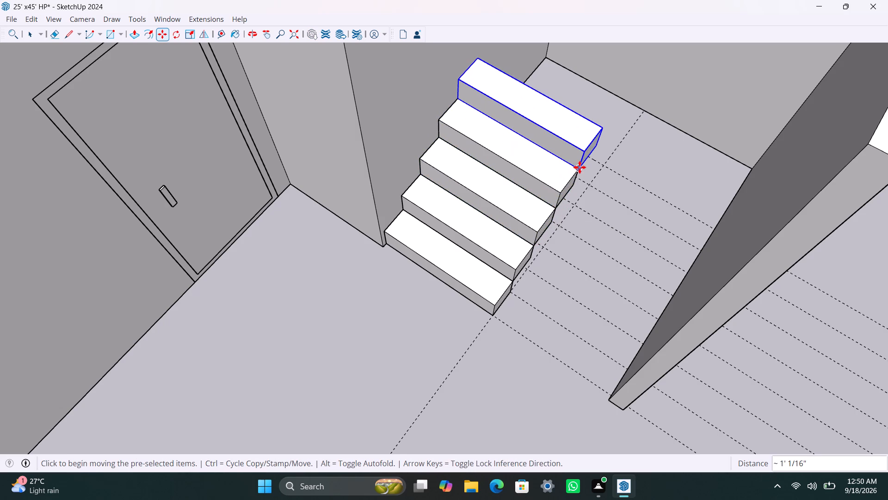
Copy the top step three more times towards the recess's back wall, seating each on the upper rear corner of the one below.
{"action": "left_click", "coordinate": [580, 167]}
{"action": "left_click", "coordinate": [598, 129]}
{"action": "left_click", "coordinate": [598, 129]}
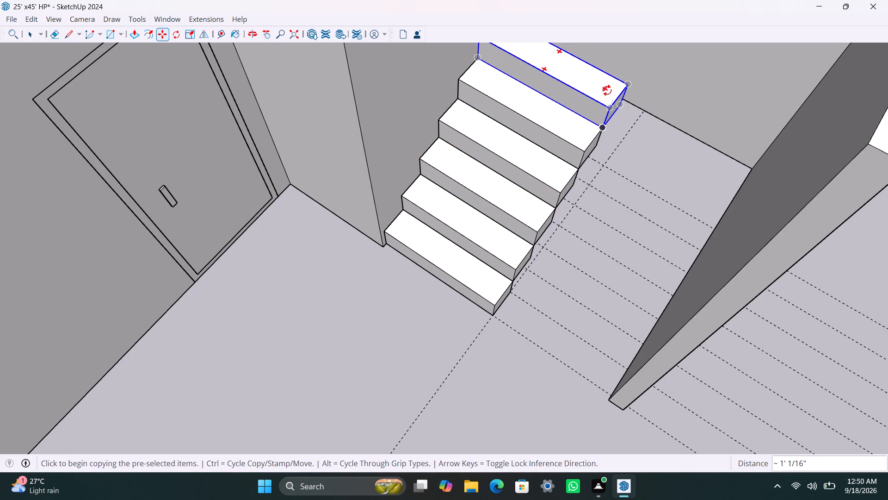
{"action": "left_click_drag", "start_coordinate": [604, 126], "coordinate": [605, 119]}
{"action": "left_click", "coordinate": [627, 84]}
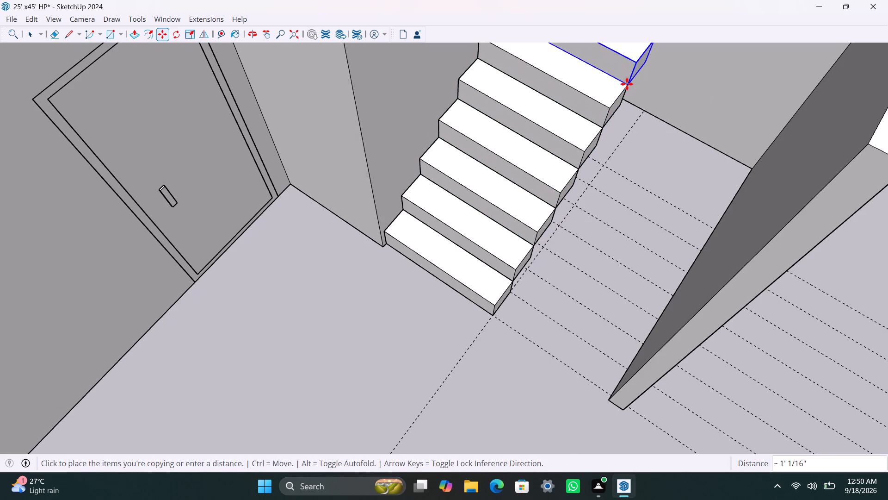
{"action": "scroll", "coordinate": [625, 84], "scroll_direction": "down", "scroll_amount": 4}
{"action": "middle_click_drag", "start_coordinate": [624, 86], "coordinate": [520, 189], "text": "shift"}
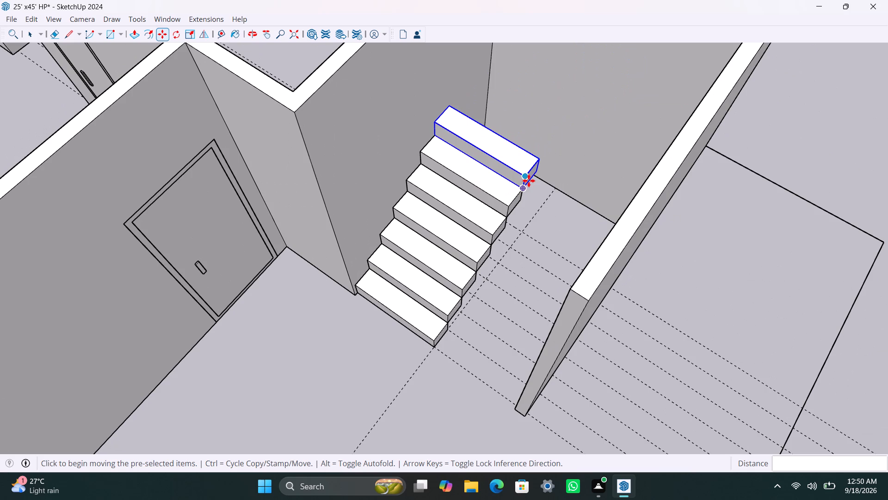
{"action": "left_click", "coordinate": [525, 185]}
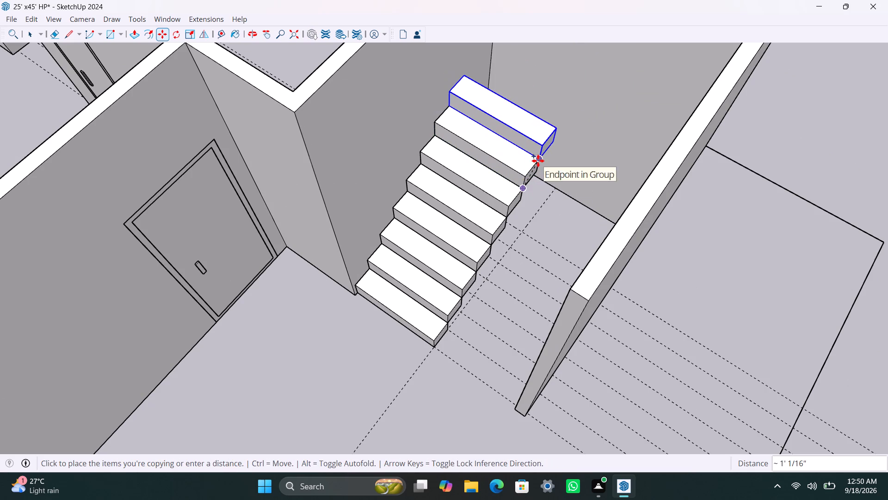
{"action": "left_click", "coordinate": [538, 161]}
{"action": "left_click", "coordinate": [538, 158]}
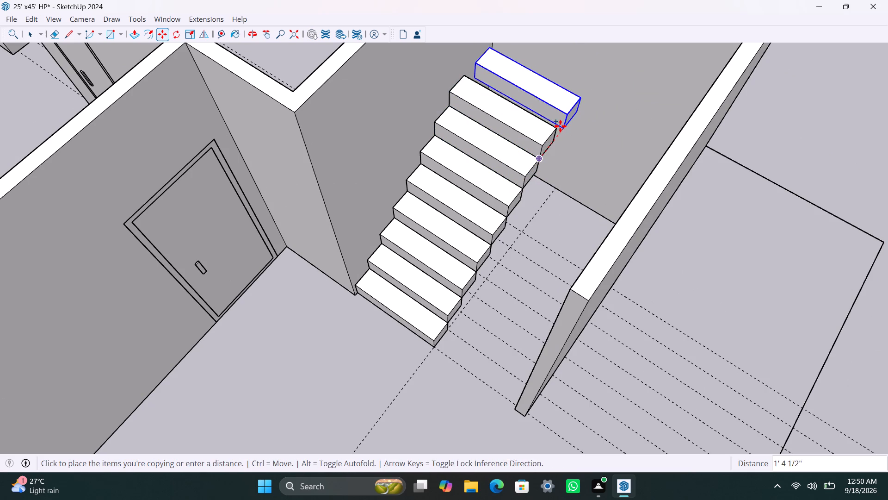
{"action": "key", "text": "space"}
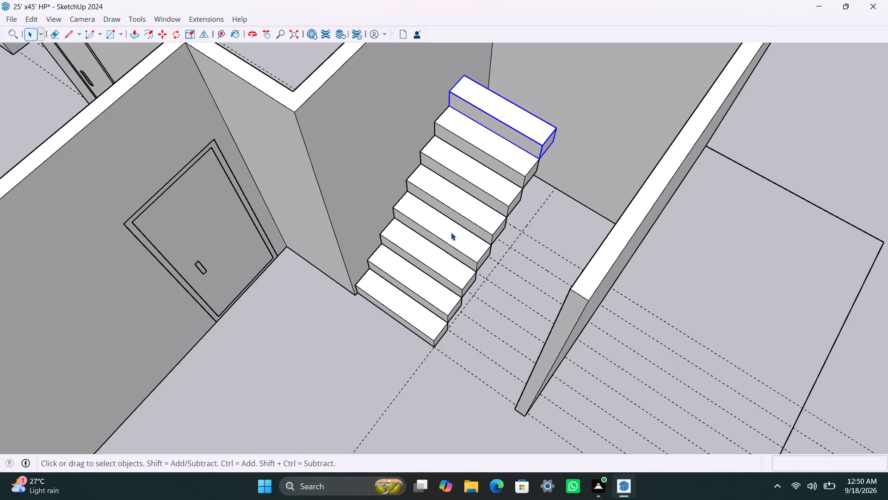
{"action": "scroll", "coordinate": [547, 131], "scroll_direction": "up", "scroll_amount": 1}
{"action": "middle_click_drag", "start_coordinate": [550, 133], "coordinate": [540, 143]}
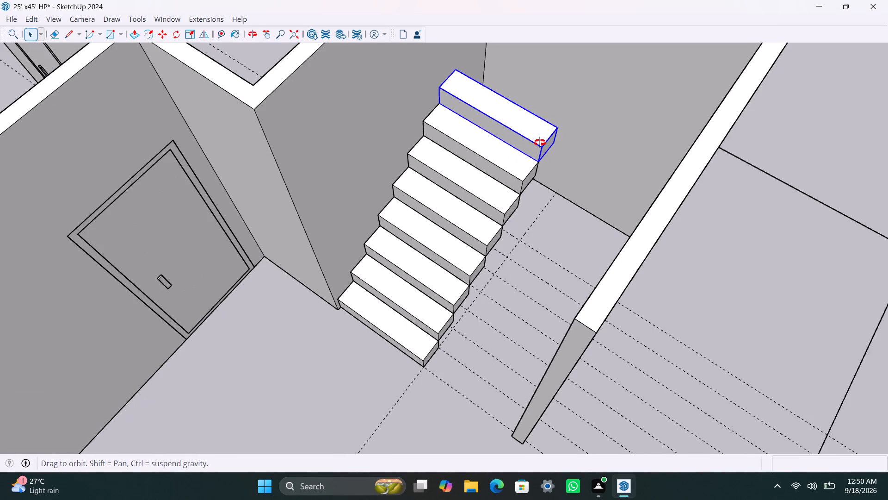
Inside the top step's group, pull its rear face out 1' 6" to the recess's back wall.
{"action": "middle_click_drag", "start_coordinate": [540, 143], "coordinate": [315, 177]}
{"action": "scroll", "coordinate": [536, 221], "scroll_direction": "up", "scroll_amount": 3}
{"action": "middle_click_drag", "start_coordinate": [604, 229], "coordinate": [432, 180]}
{"action": "scroll", "coordinate": [597, 269], "scroll_direction": "up", "scroll_amount": 2}
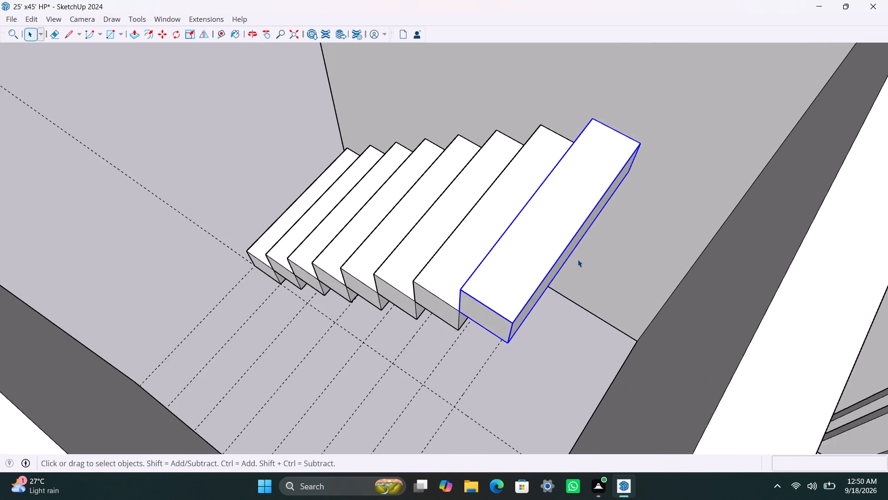
{"action": "scroll", "coordinate": [578, 259], "scroll_direction": "up", "scroll_amount": 2}
{"action": "triple_click", "coordinate": [567, 243]}
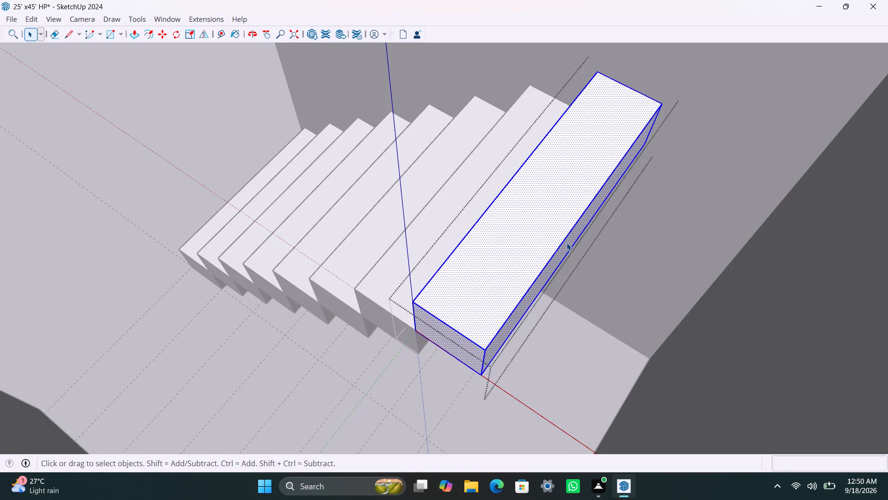
{"action": "left_click", "coordinate": [567, 243]}
{"action": "left_click", "coordinate": [567, 244]}
{"action": "left_click", "coordinate": [567, 242]}
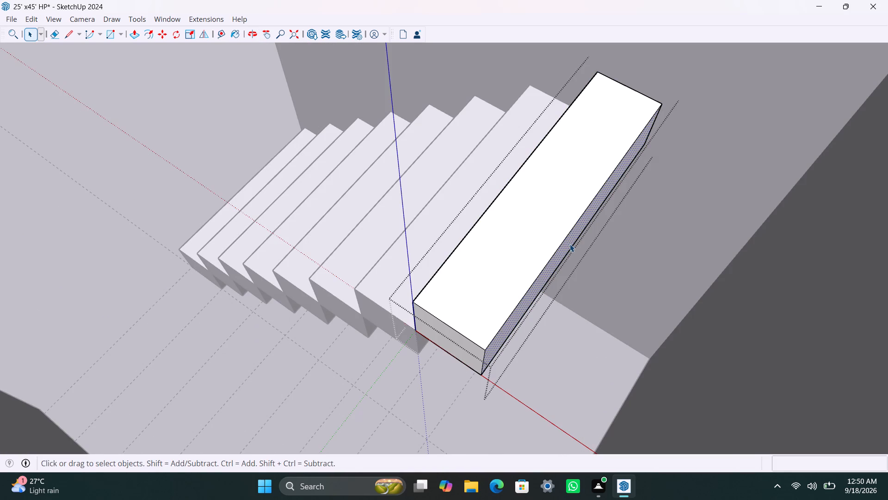
{"action": "key", "text": "p"}
{"action": "left_click_drag", "start_coordinate": [569, 244], "coordinate": [806, 324]}
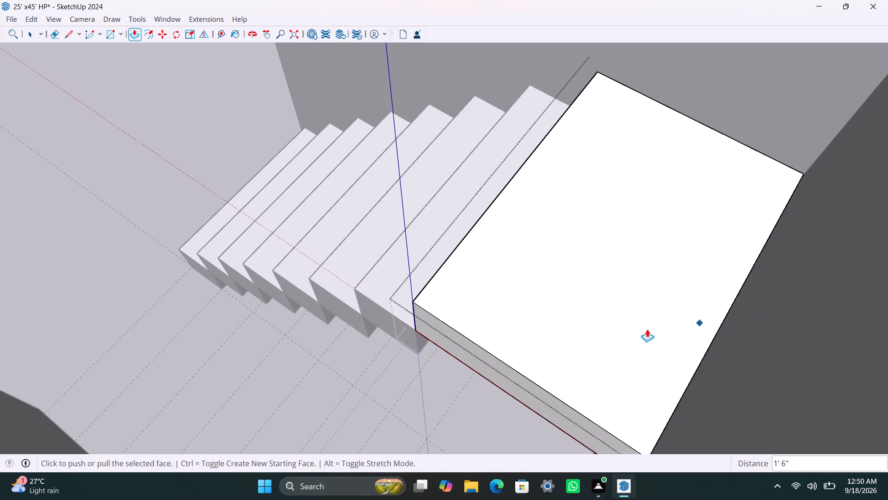
{"action": "key", "text": "space"}
Pull the extended top block's open end face across to the recess's opposite side wall to form a full-width landing, and leave the group.
{"action": "scroll", "coordinate": [556, 307], "scroll_direction": "down", "scroll_amount": 8}
{"action": "scroll", "coordinate": [533, 343], "scroll_direction": "up", "scroll_amount": 1}
{"action": "scroll", "coordinate": [537, 337], "scroll_direction": "down", "scroll_amount": 1}
{"action": "middle_click_drag", "start_coordinate": [525, 323], "coordinate": [561, 247], "text": "shift"}
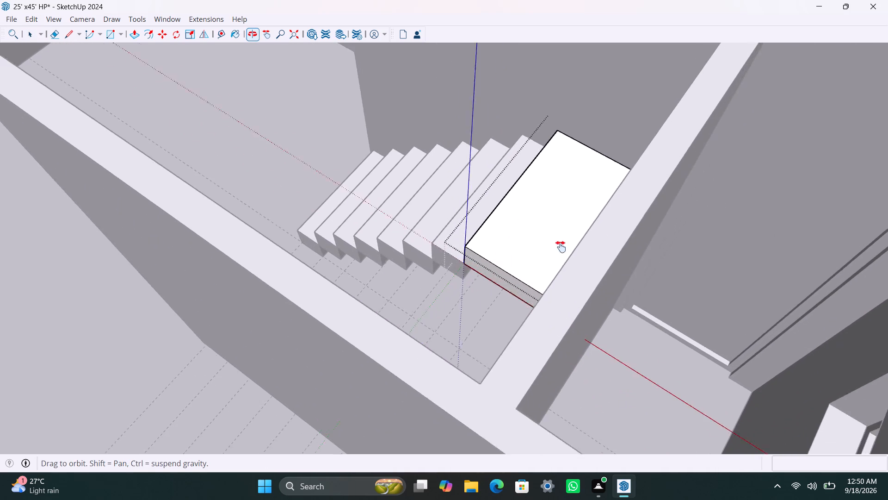
{"action": "middle_click_drag", "start_coordinate": [561, 247], "coordinate": [679, 206], "text": "shift"}
{"action": "scroll", "coordinate": [680, 190], "scroll_direction": "up", "scroll_amount": 2}
{"action": "middle_click_drag", "start_coordinate": [679, 213], "coordinate": [635, 382]}
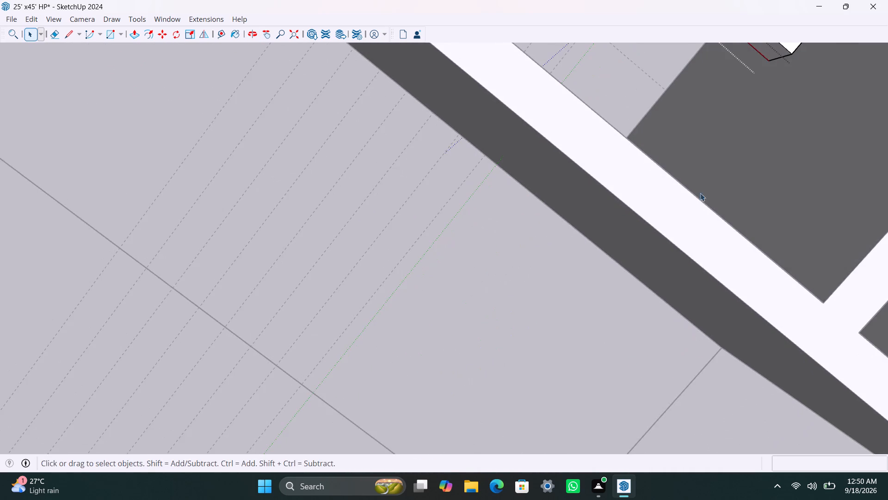
{"action": "scroll", "coordinate": [676, 200], "scroll_direction": "down", "scroll_amount": 3}
{"action": "middle_click_drag", "start_coordinate": [458, 289], "coordinate": [299, 123]}
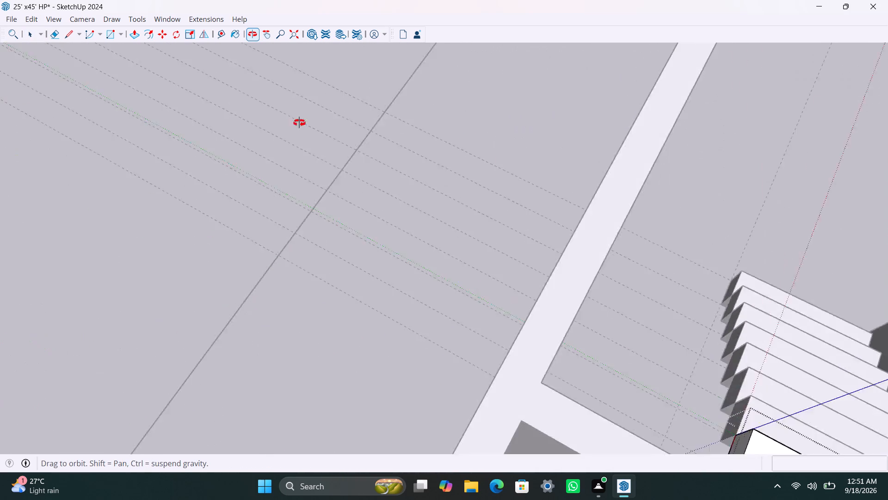
{"action": "middle_click_drag", "start_coordinate": [299, 123], "coordinate": [246, 119]}
{"action": "scroll", "coordinate": [533, 238], "scroll_direction": "down", "scroll_amount": 4}
{"action": "middle_click_drag", "start_coordinate": [535, 303], "coordinate": [617, 235], "text": "shift"}
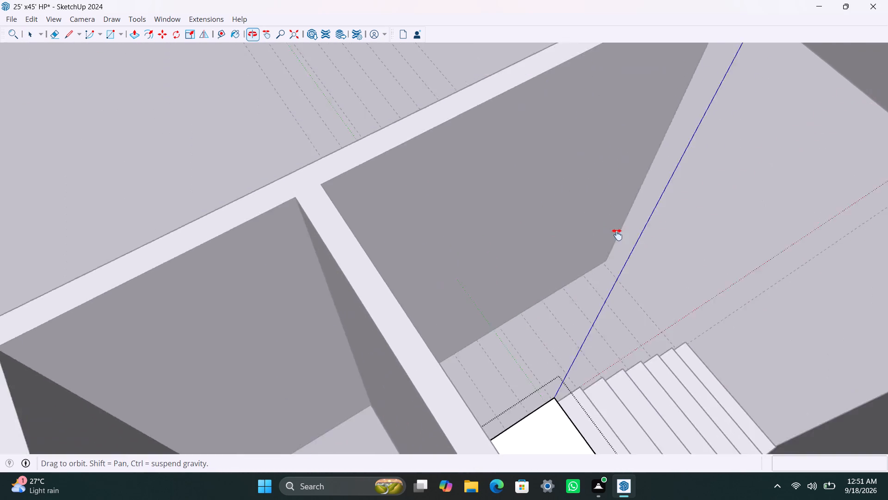
{"action": "middle_click_drag", "start_coordinate": [617, 235], "coordinate": [614, 174], "text": "shift"}
{"action": "scroll", "coordinate": [409, 116], "scroll_direction": "down", "scroll_amount": 20}
{"action": "scroll", "coordinate": [409, 116], "scroll_direction": "down", "scroll_amount": 7}
{"action": "middle_click_drag", "start_coordinate": [101, 276], "coordinate": [518, 359]}
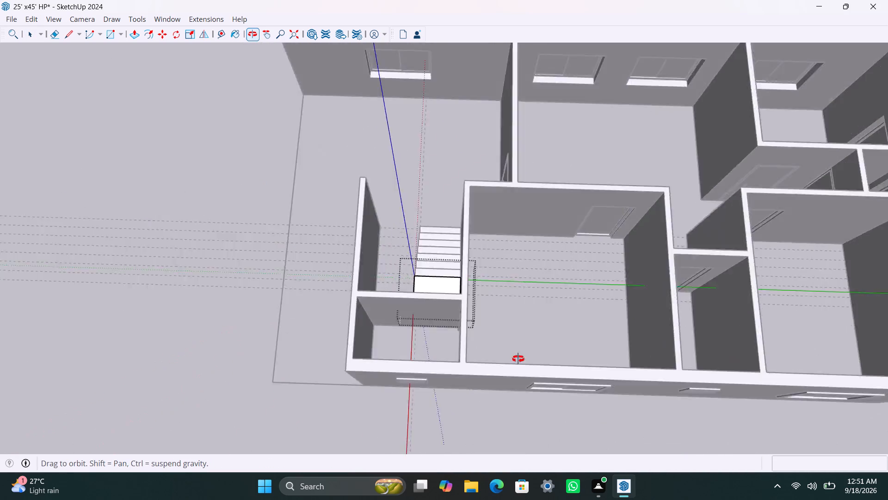
{"action": "middle_click_drag", "start_coordinate": [518, 359], "coordinate": [887, 238]}
{"action": "scroll", "coordinate": [355, 269], "scroll_direction": "up", "scroll_amount": 3}
{"action": "middle_click_drag", "start_coordinate": [410, 319], "coordinate": [707, 319]}
{"action": "scroll", "coordinate": [460, 162], "scroll_direction": "up", "scroll_amount": 7}
{"action": "middle_click_drag", "start_coordinate": [482, 205], "coordinate": [303, 246]}
{"action": "scroll", "coordinate": [444, 212], "scroll_direction": "up", "scroll_amount": 4}
{"action": "middle_click_drag", "start_coordinate": [454, 234], "coordinate": [494, 251]}
{"action": "scroll", "coordinate": [499, 180], "scroll_direction": "up", "scroll_amount": 3}
{"action": "left_click", "coordinate": [486, 141]}
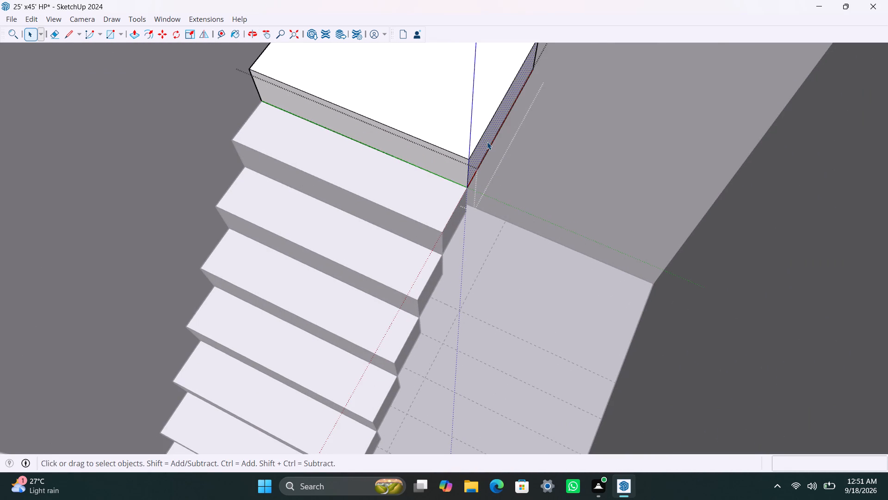
{"action": "key", "text": "p"}
{"action": "left_click_drag", "start_coordinate": [487, 142], "coordinate": [768, 211]}
{"action": "key", "text": "space"}
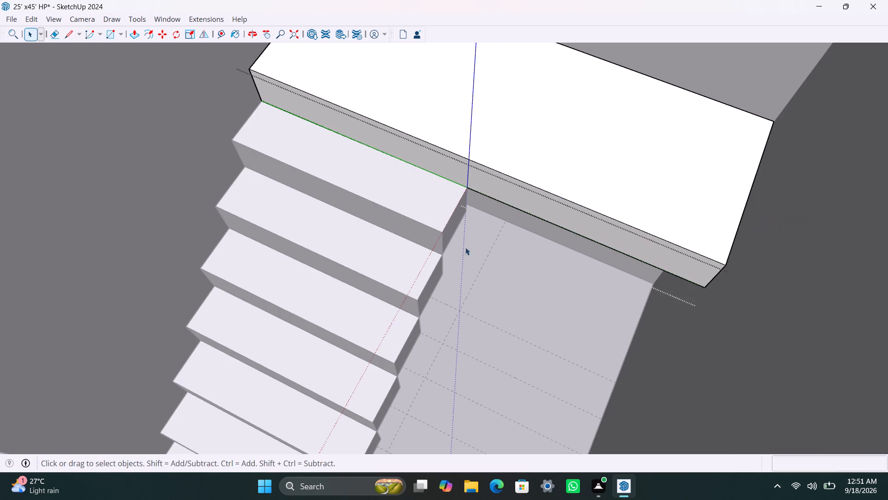
{"action": "left_click", "coordinate": [420, 225]}
Copy the step just below the landing onto the landing's open side and shift it to start a return flight from the landing's front edge.
{"action": "left_click", "coordinate": [420, 228]}
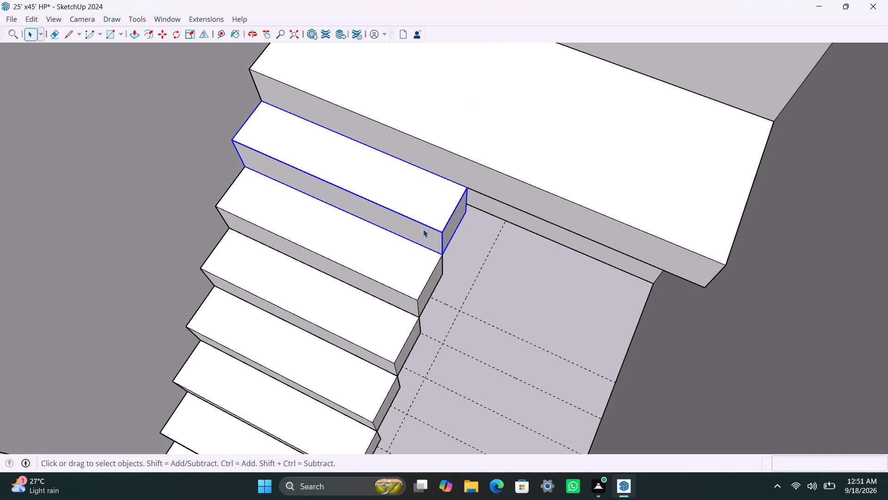
{"action": "key", "text": "m"}
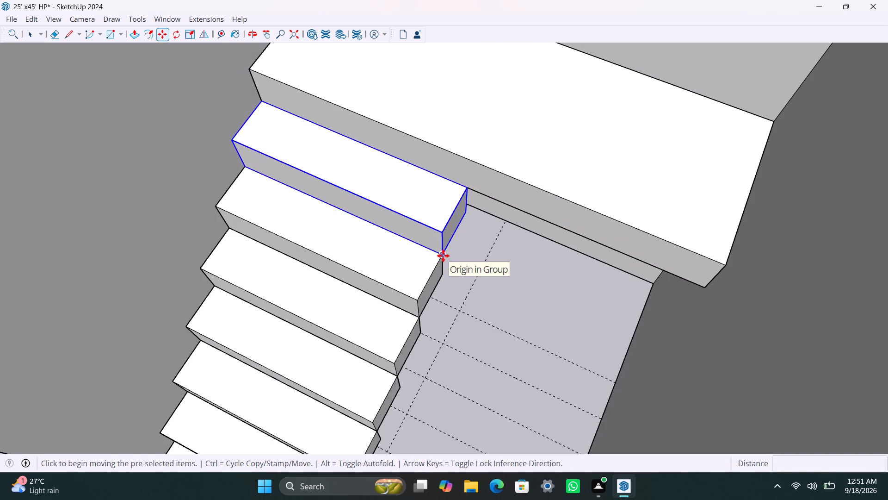
{"action": "left_click", "coordinate": [443, 256]}
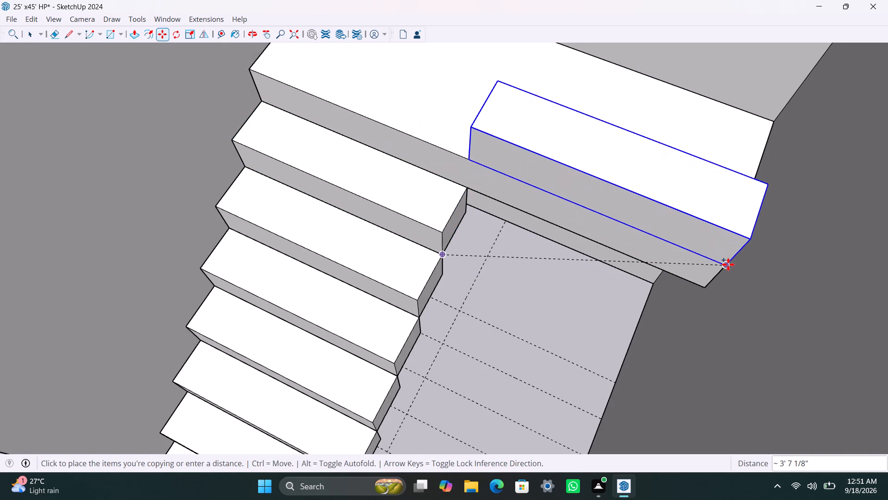
{"action": "left_click", "coordinate": [729, 263]}
{"action": "scroll", "coordinate": [474, 203], "scroll_direction": "up", "scroll_amount": 3}
{"action": "middle_click_drag", "start_coordinate": [456, 190], "coordinate": [887, 237]}
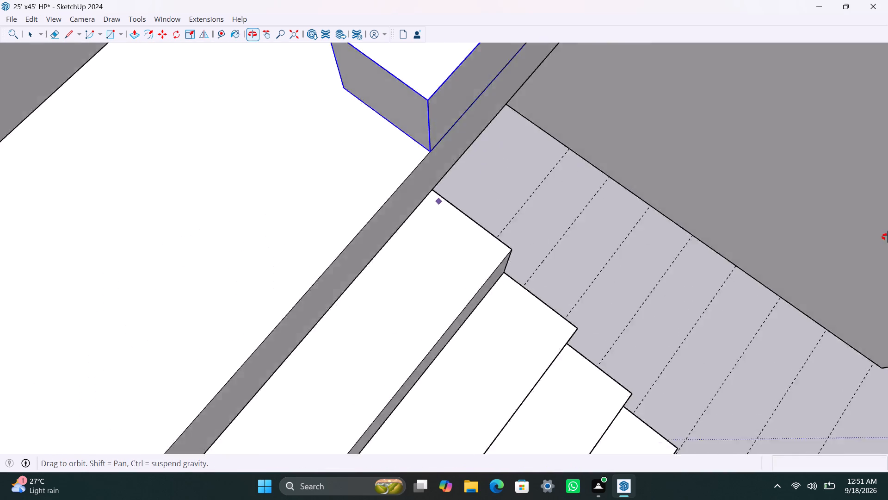
{"action": "middle_click_drag", "start_coordinate": [887, 237], "coordinate": [887, 238]}
{"action": "scroll", "coordinate": [307, 232], "scroll_direction": "down", "scroll_amount": 4}
{"action": "left_click_drag", "start_coordinate": [313, 148], "coordinate": [326, 156]}
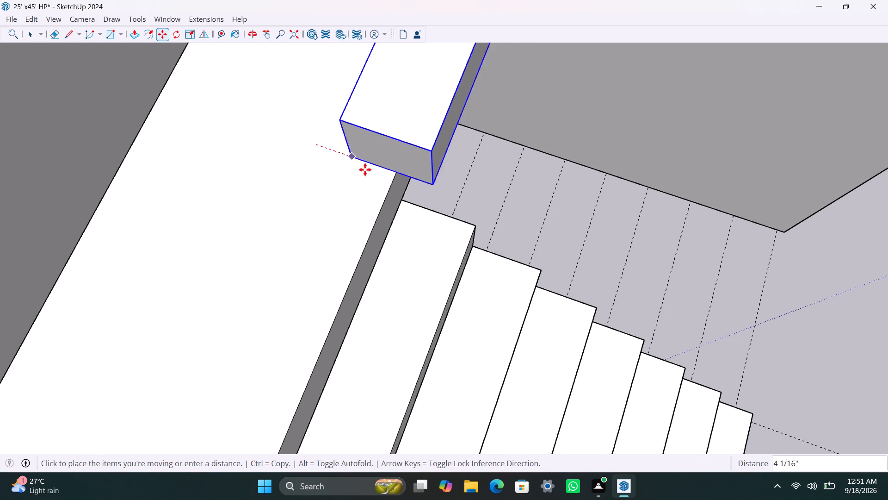
{"action": "left_click", "coordinate": [397, 173]}
Copy the return flight's first step twice away from the landing, seating each copy on the upper far corner of the previous block.
{"action": "scroll", "coordinate": [380, 167], "scroll_direction": "down", "scroll_amount": 10}
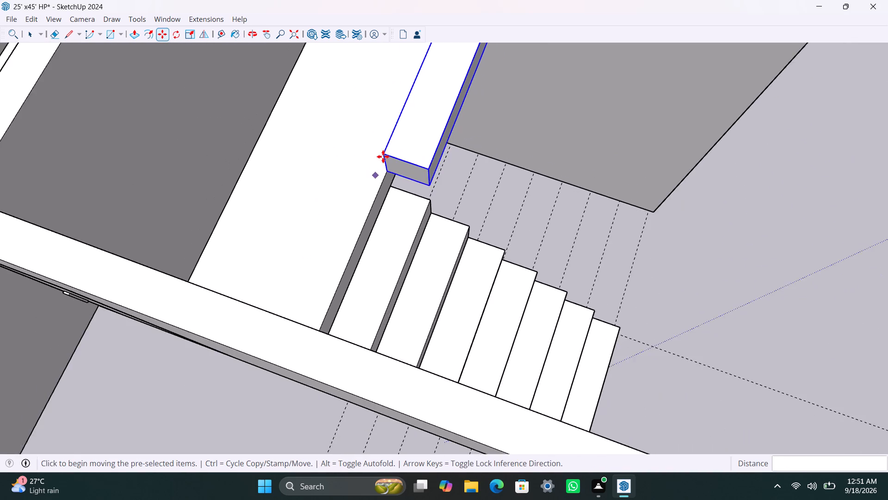
{"action": "scroll", "coordinate": [383, 156], "scroll_direction": "down", "scroll_amount": 10}
{"action": "middle_click_drag", "start_coordinate": [391, 148], "coordinate": [498, 197]}
{"action": "scroll", "coordinate": [436, 182], "scroll_direction": "up", "scroll_amount": 5}
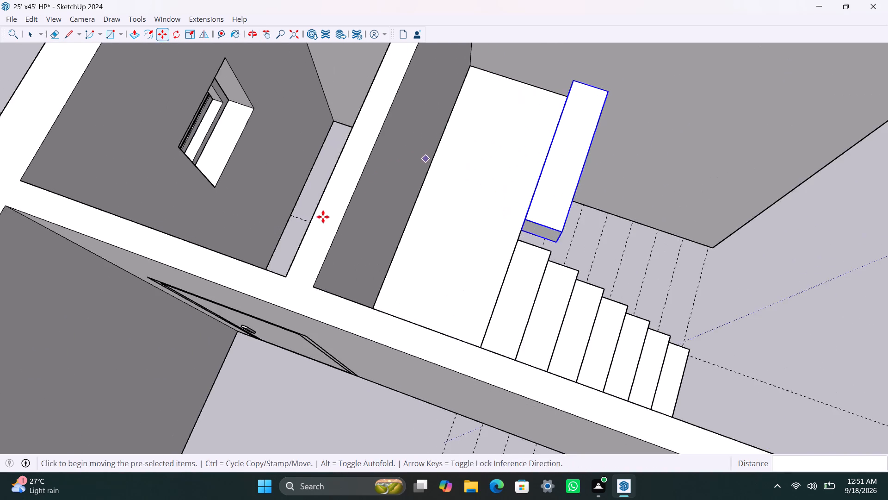
{"action": "middle_click_drag", "start_coordinate": [327, 223], "coordinate": [800, 222]}
{"action": "scroll", "coordinate": [498, 133], "scroll_direction": "up", "scroll_amount": 3}
{"action": "middle_click_drag", "start_coordinate": [338, 170], "coordinate": [348, 225]}
{"action": "scroll", "coordinate": [386, 229], "scroll_direction": "up", "scroll_amount": 2}
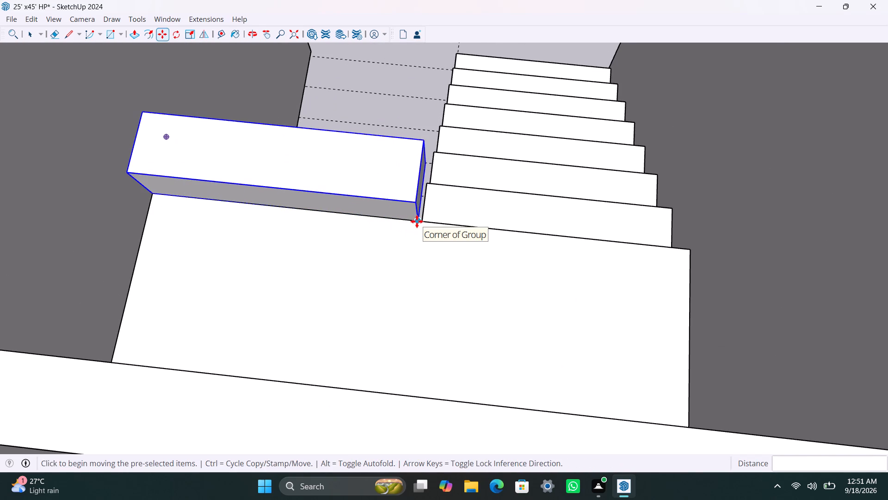
{"action": "left_click", "coordinate": [417, 221]}
{"action": "left_click", "coordinate": [425, 139]}
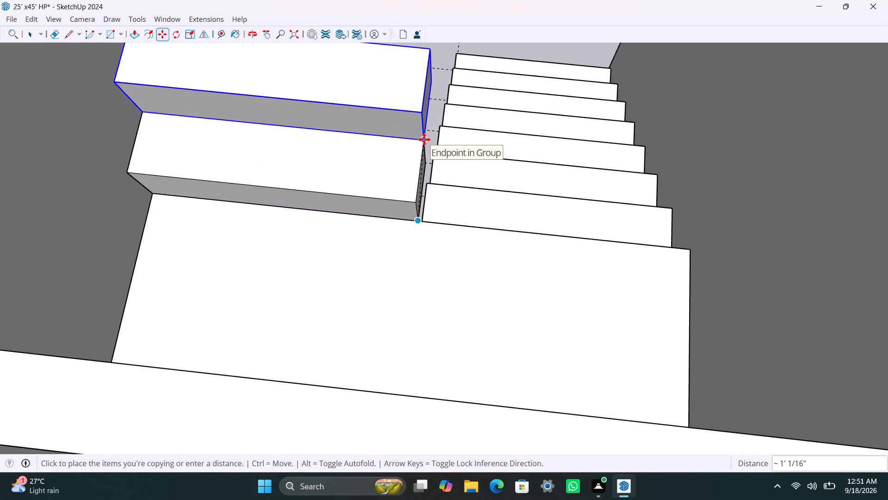
{"action": "scroll", "coordinate": [424, 140], "scroll_direction": "down", "scroll_amount": 4}
{"action": "left_click", "coordinate": [424, 140]}
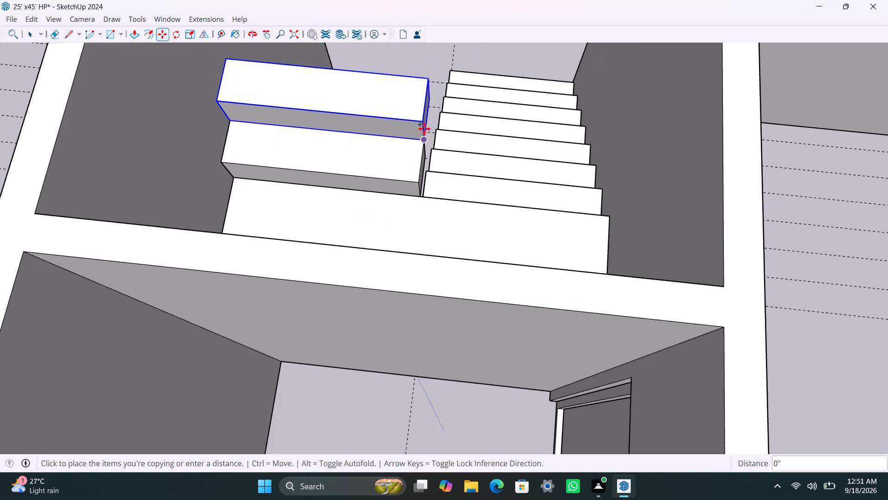
{"action": "left_click", "coordinate": [430, 78]}
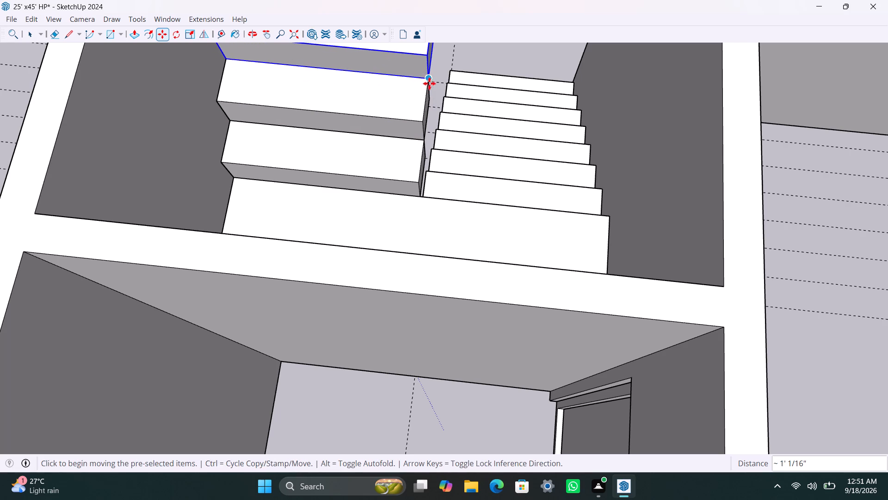
Copy the top step of the return flight four more times, seating each on the upper far corner of the one below.
{"action": "scroll", "coordinate": [429, 84], "scroll_direction": "down", "scroll_amount": 3}
{"action": "middle_click_drag", "start_coordinate": [429, 114], "coordinate": [413, 206], "text": "shift"}
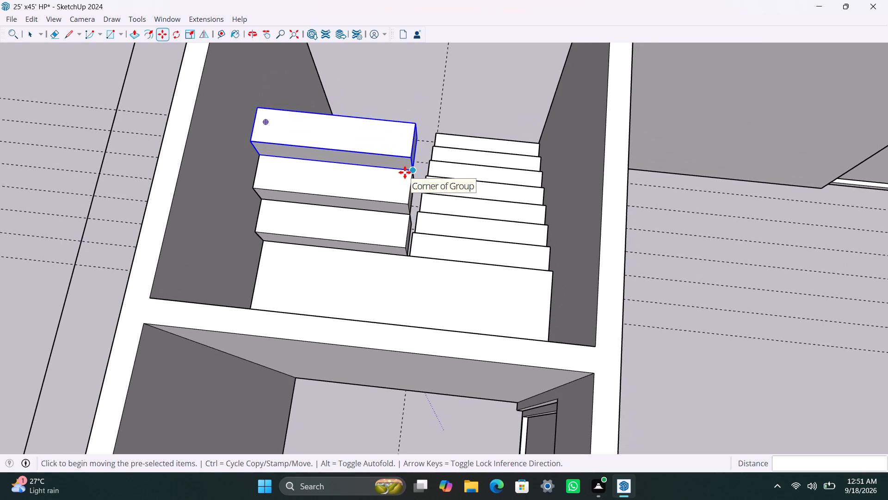
{"action": "left_click", "coordinate": [405, 172], "text": "ctrl"}
{"action": "left_click", "coordinate": [410, 126]}
{"action": "scroll", "coordinate": [411, 128], "scroll_direction": "down", "scroll_amount": 2}
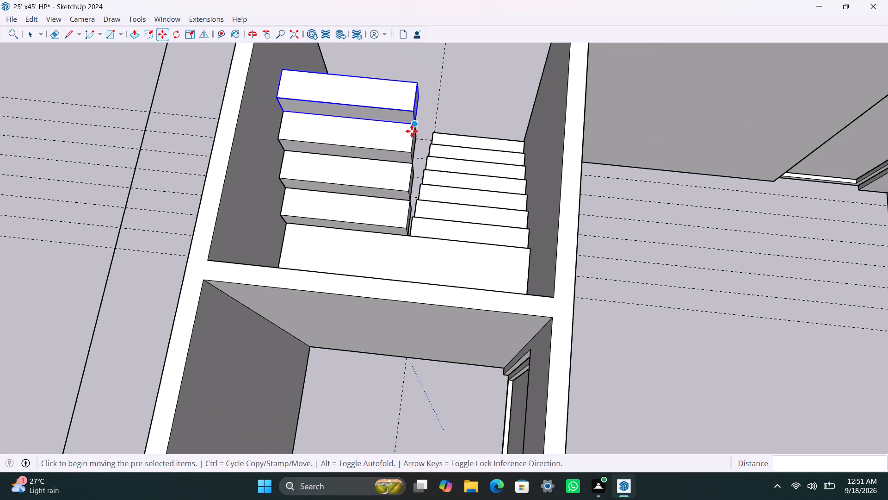
{"action": "middle_click_drag", "start_coordinate": [412, 132], "coordinate": [407, 186], "text": "shift"}
{"action": "left_click", "coordinate": [407, 175], "text": "ctrl"}
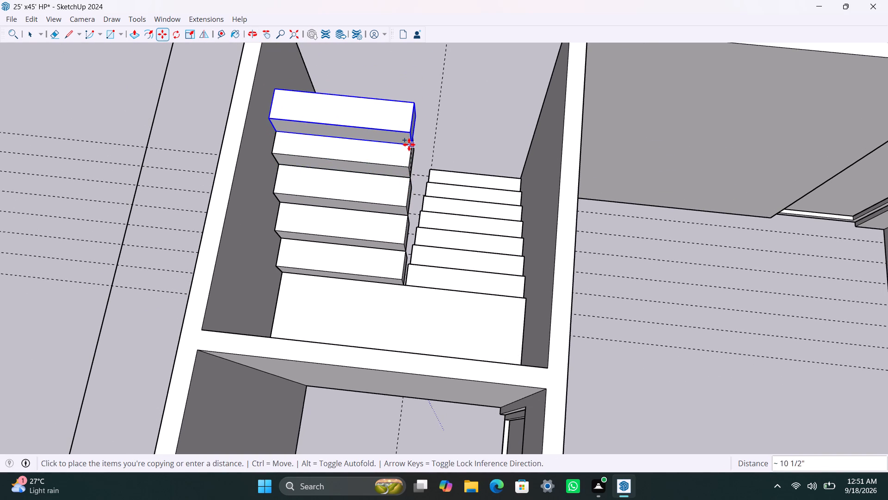
{"action": "left_click", "coordinate": [412, 137]}
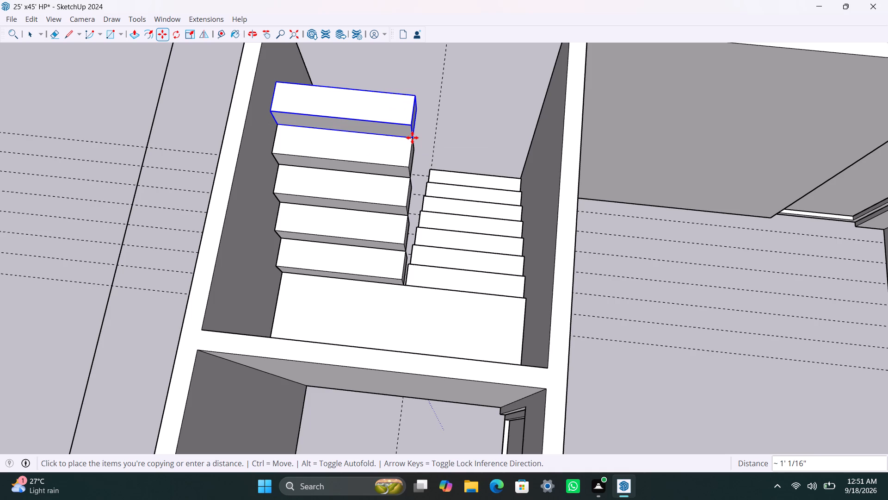
{"action": "left_click", "coordinate": [412, 137], "text": "ctrl"}
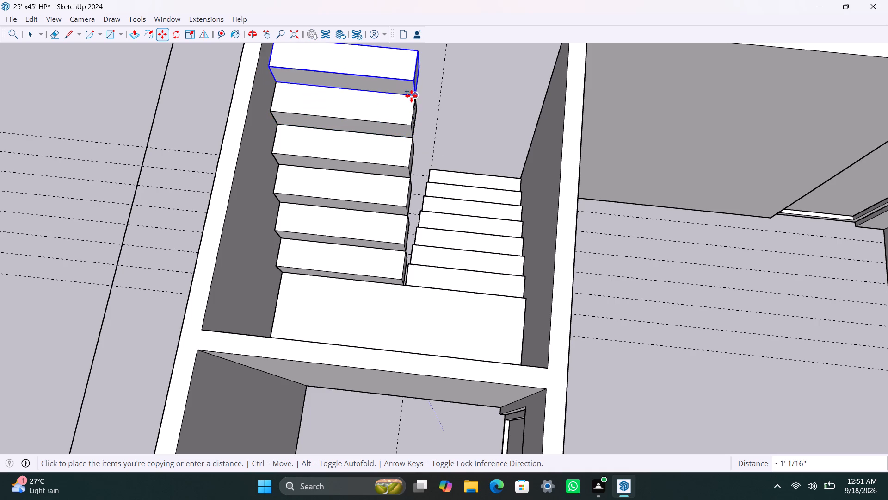
{"action": "left_click", "coordinate": [411, 96]}
{"action": "scroll", "coordinate": [412, 108], "scroll_direction": "down", "scroll_amount": 3}
{"action": "middle_click_drag", "start_coordinate": [412, 111], "coordinate": [399, 165]}
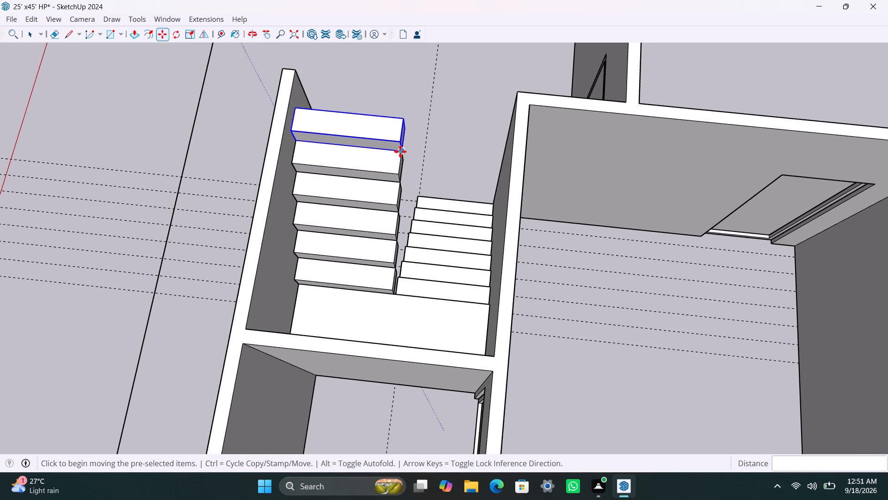
{"action": "left_click", "coordinate": [400, 150]}
{"action": "left_click", "coordinate": [402, 119]}
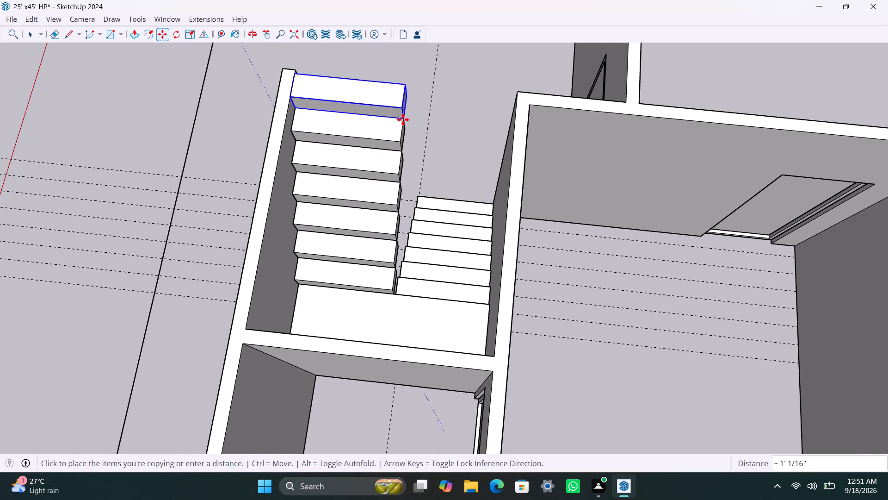
Save the model and clear the step selection.
{"action": "key", "text": "ctrl+s"}
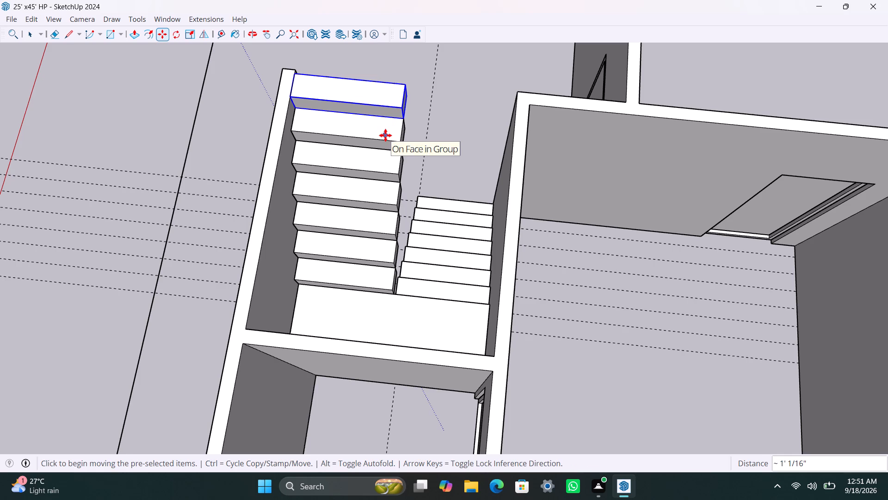
{"action": "key", "text": "space"}
{"action": "left_click", "coordinate": [211, 118]}
{"action": "key", "text": "ctrl+s"}
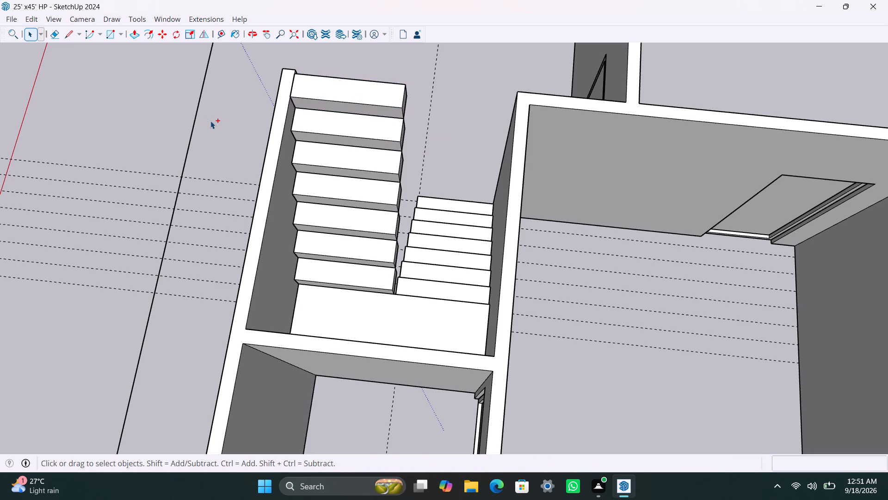
Inspect the house and both stair flights from several sides, and save the model again.
{"action": "scroll", "coordinate": [275, 198], "scroll_direction": "down", "scroll_amount": 15}
{"action": "left_click", "coordinate": [350, 355]}
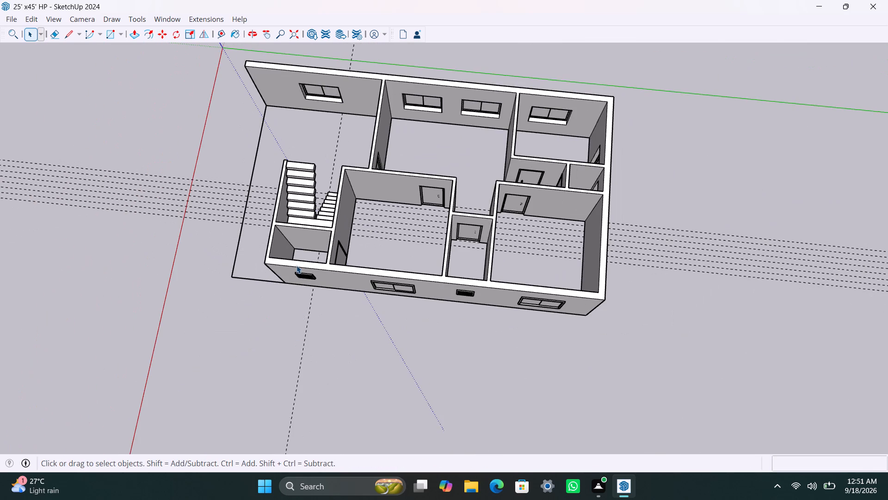
{"action": "scroll", "coordinate": [296, 265], "scroll_direction": "up", "scroll_amount": 3}
{"action": "middle_click_drag", "start_coordinate": [212, 293], "coordinate": [843, 244]}
{"action": "scroll", "coordinate": [487, 319], "scroll_direction": "up", "scroll_amount": 3}
{"action": "middle_click_drag", "start_coordinate": [382, 362], "coordinate": [508, 375]}
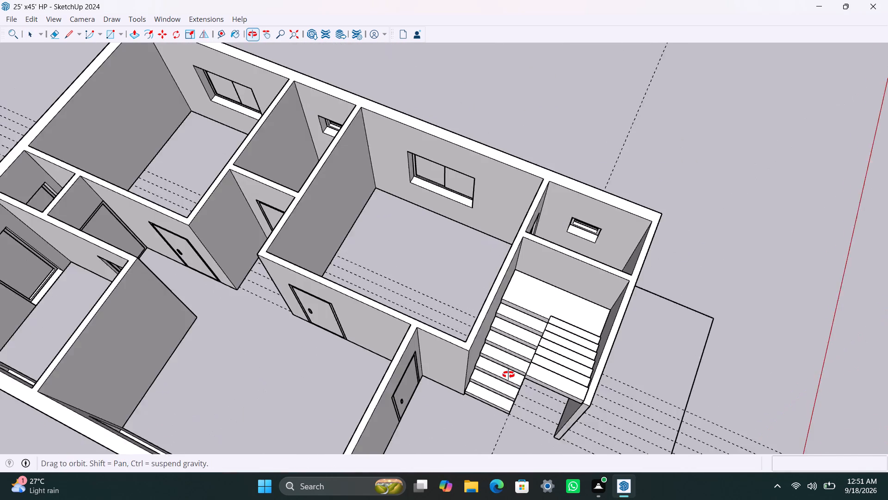
{"action": "middle_click_drag", "start_coordinate": [508, 375], "coordinate": [518, 371]}
{"action": "scroll", "coordinate": [534, 339], "scroll_direction": "up", "scroll_amount": 3}
{"action": "middle_click_drag", "start_coordinate": [528, 339], "coordinate": [549, 192]}
{"action": "scroll", "coordinate": [546, 244], "scroll_direction": "up", "scroll_amount": 3}
{"action": "middle_click_drag", "start_coordinate": [525, 290], "coordinate": [561, 297]}
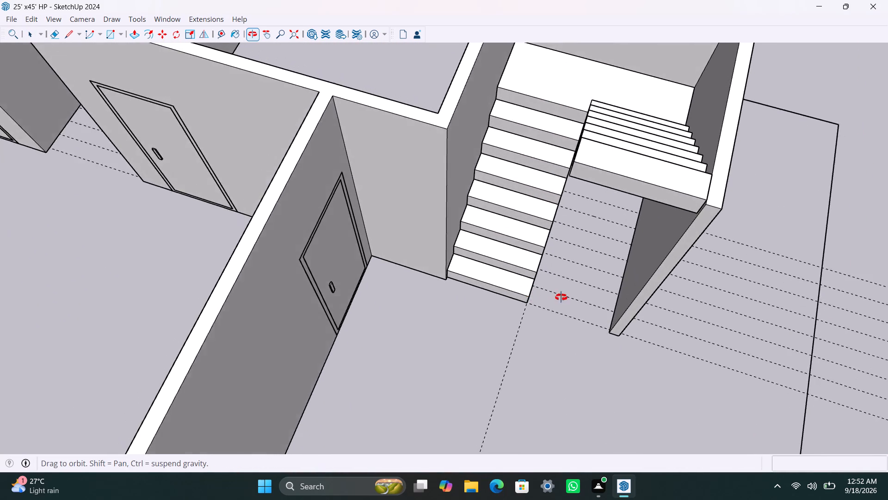
{"action": "middle_click_drag", "start_coordinate": [561, 297], "coordinate": [563, 282]}
{"action": "key", "text": "ctrl+s"}
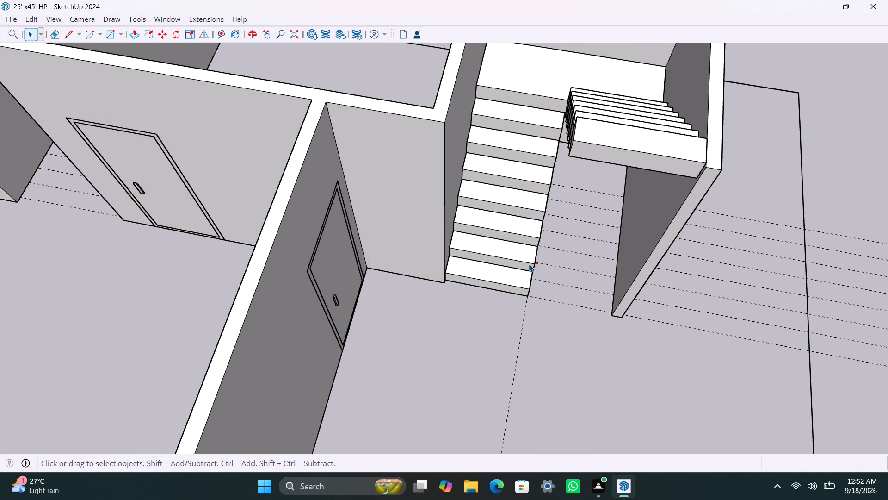
Inspect the house and staircase from the sides, above and the front, saving the model along the way.
{"action": "scroll", "coordinate": [529, 264], "scroll_direction": "down", "scroll_amount": 3}
{"action": "left_click", "coordinate": [613, 349]}
{"action": "scroll", "coordinate": [589, 307], "scroll_direction": "up", "scroll_amount": 3}
{"action": "middle_click_drag", "start_coordinate": [580, 288], "coordinate": [225, 211]}
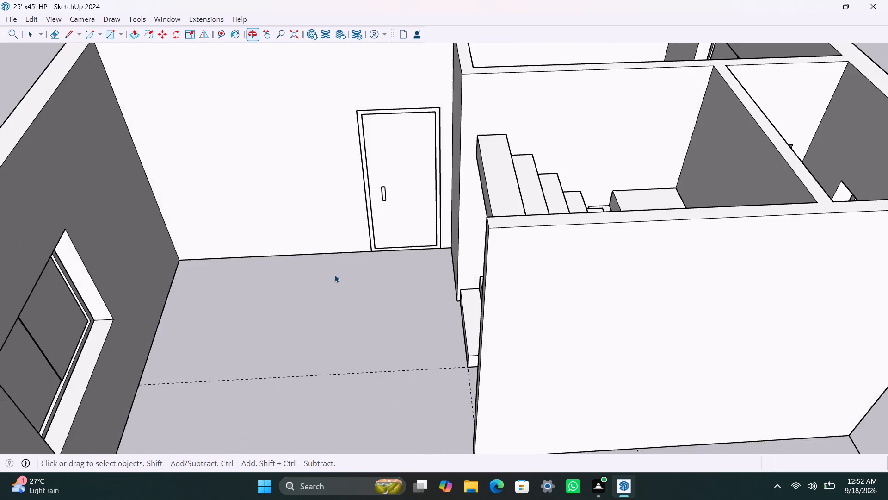
{"action": "scroll", "coordinate": [367, 294], "scroll_direction": "down", "scroll_amount": 11}
{"action": "middle_click_drag", "start_coordinate": [600, 214], "coordinate": [169, 193]}
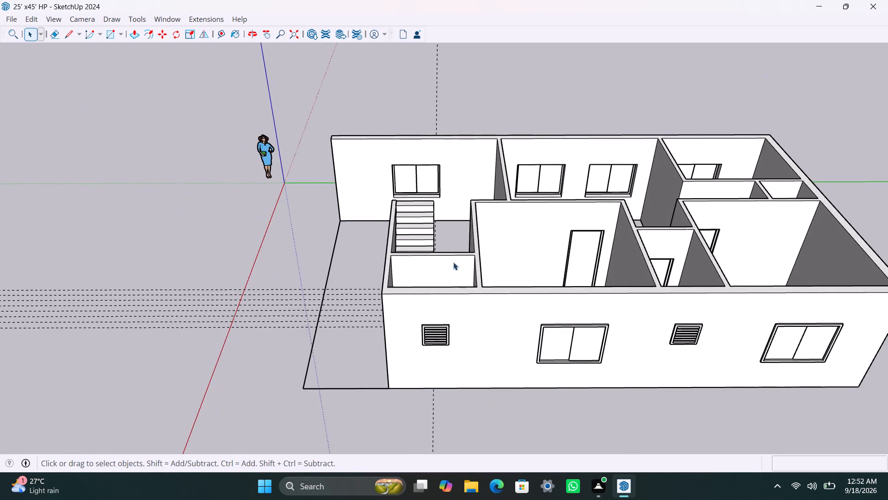
{"action": "scroll", "coordinate": [453, 262], "scroll_direction": "up", "scroll_amount": 2}
{"action": "middle_click_drag", "start_coordinate": [395, 226], "coordinate": [338, 274]}
{"action": "key", "text": "ctrl+s"}
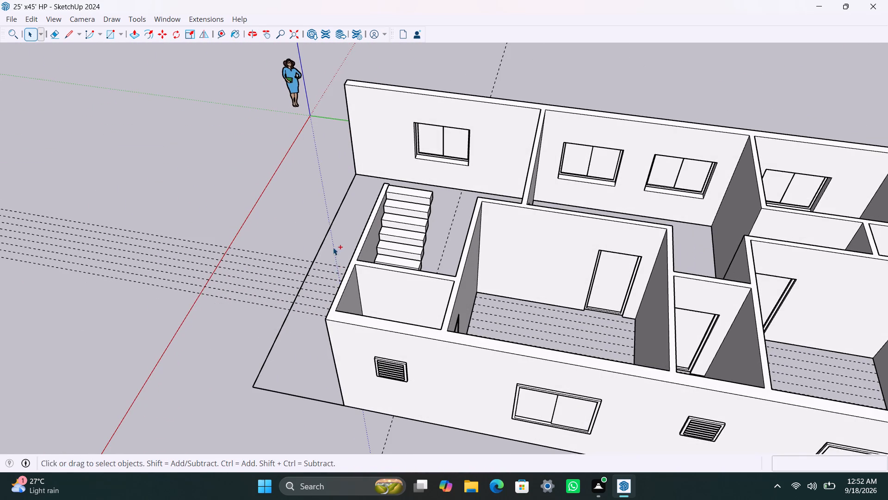
{"action": "scroll", "coordinate": [304, 216], "scroll_direction": "down", "scroll_amount": 4}
{"action": "middle_click_drag", "start_coordinate": [226, 262], "coordinate": [716, 259]}
{"action": "scroll", "coordinate": [606, 325], "scroll_direction": "up", "scroll_amount": 3}
{"action": "middle_click_drag", "start_coordinate": [493, 391], "coordinate": [477, 264]}
{"action": "scroll", "coordinate": [477, 286], "scroll_direction": "up", "scroll_amount": 2}
{"action": "scroll", "coordinate": [473, 244], "scroll_direction": "down", "scroll_amount": 4}
{"action": "scroll", "coordinate": [371, 157], "scroll_direction": "up", "scroll_amount": 1}
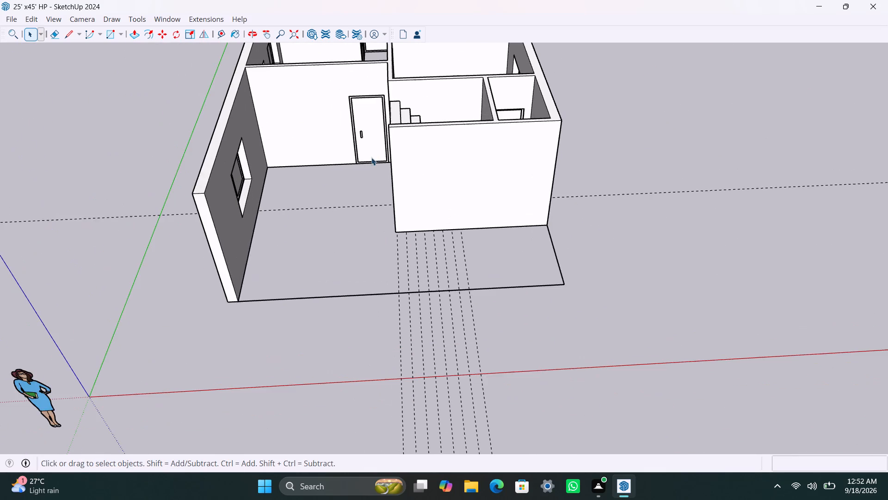
{"action": "scroll", "coordinate": [372, 164], "scroll_direction": "down", "scroll_amount": 3}
{"action": "scroll", "coordinate": [432, 158], "scroll_direction": "up", "scroll_amount": 1}
{"action": "middle_click_drag", "start_coordinate": [431, 162], "coordinate": [577, 188], "text": "shift"}
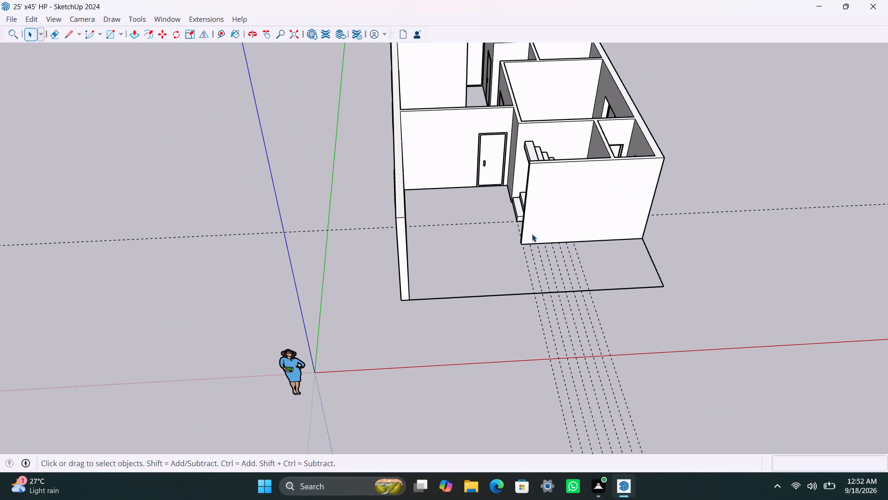
Delete all guide lines from the model and save it.
{"action": "scroll", "coordinate": [539, 222], "scroll_direction": "down", "scroll_amount": 4}
{"action": "middle_click_drag", "start_coordinate": [528, 237], "coordinate": [477, 273], "text": "shift"}
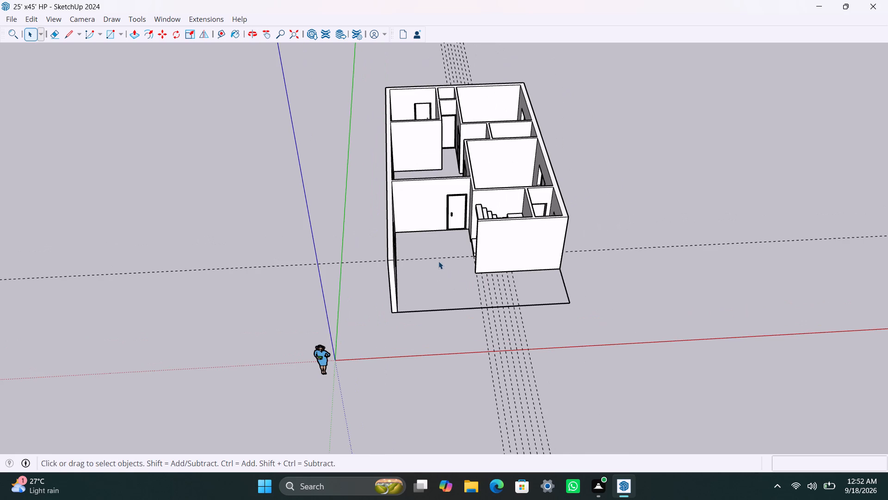
{"action": "left_click", "coordinate": [38, 21]}
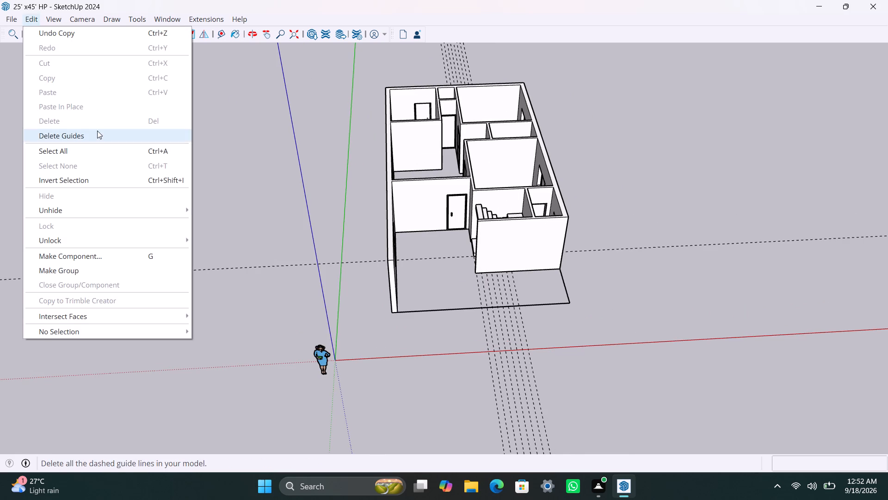
{"action": "left_click", "coordinate": [97, 131]}
{"action": "key", "text": "ctrl+s"}
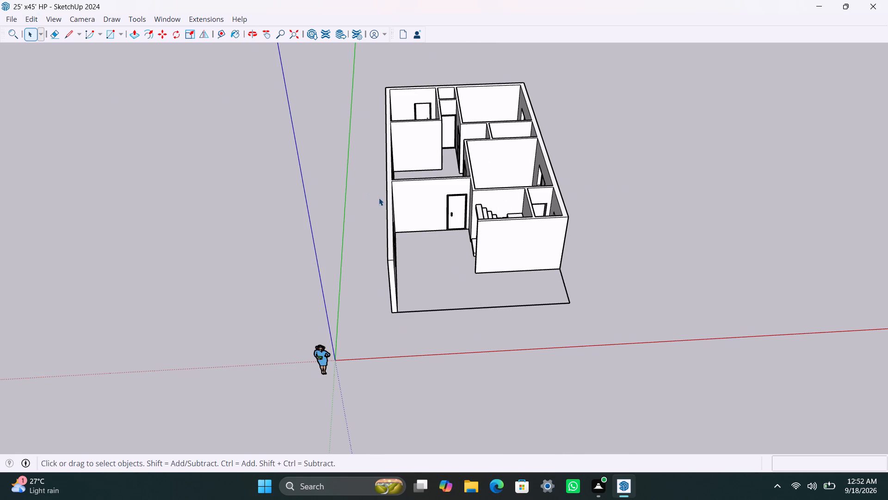
Draw a 38' 1" by 25' rectangle over the wall tops, from the rear corner to the opposite front corner, and group it.
{"action": "key", "text": "r"}
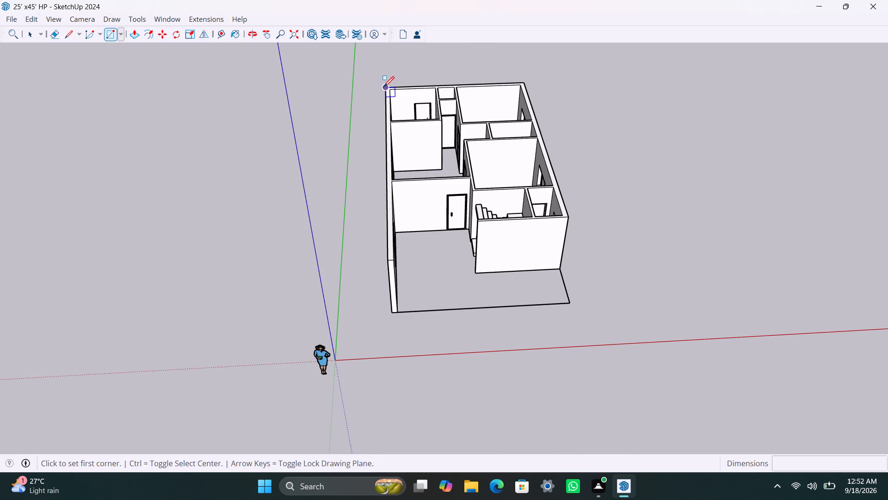
{"action": "left_click_drag", "start_coordinate": [384, 87], "coordinate": [388, 95]}
{"action": "left_click", "coordinate": [569, 214]}
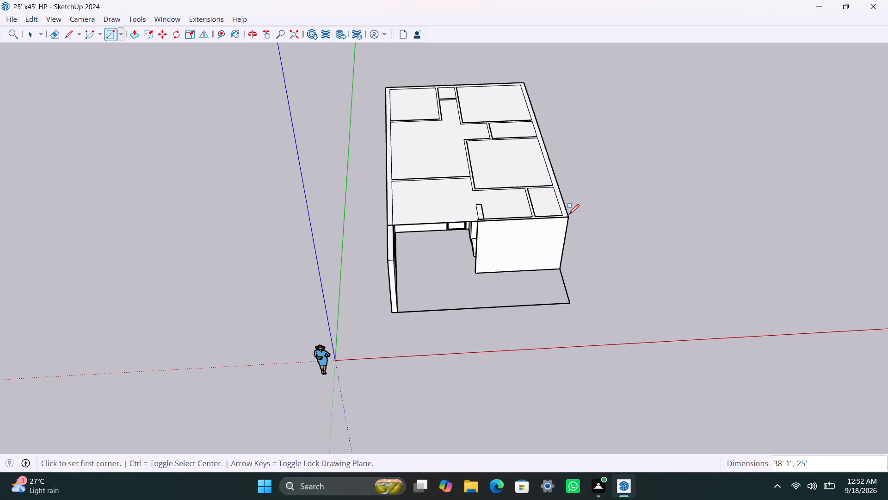
{"action": "key", "text": "space"}
{"action": "double_click", "coordinate": [494, 194]}
{"action": "right_click", "coordinate": [494, 194]}
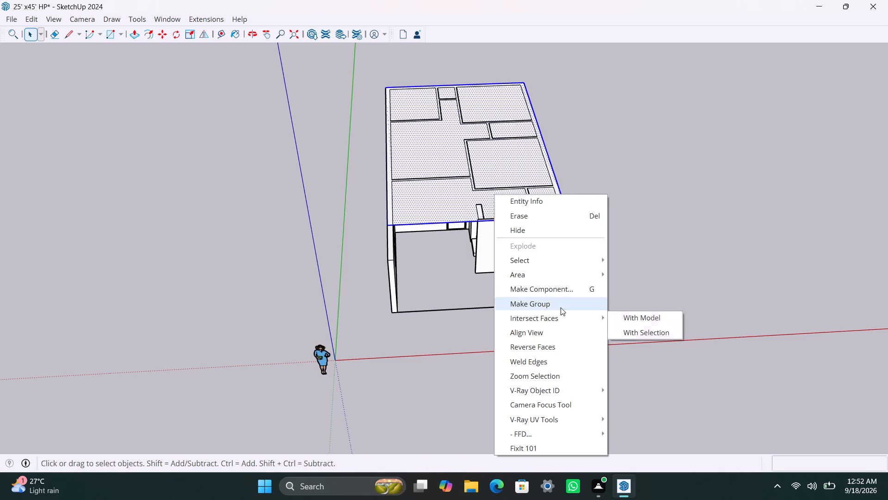
{"action": "left_click", "coordinate": [561, 307]}
Open the roof rectangle's group, push/pull its face up 6" into a slab, and leave the group.
{"action": "triple_click", "coordinate": [426, 206]}
{"action": "key", "text": "p"}
{"action": "left_click", "coordinate": [426, 207]}
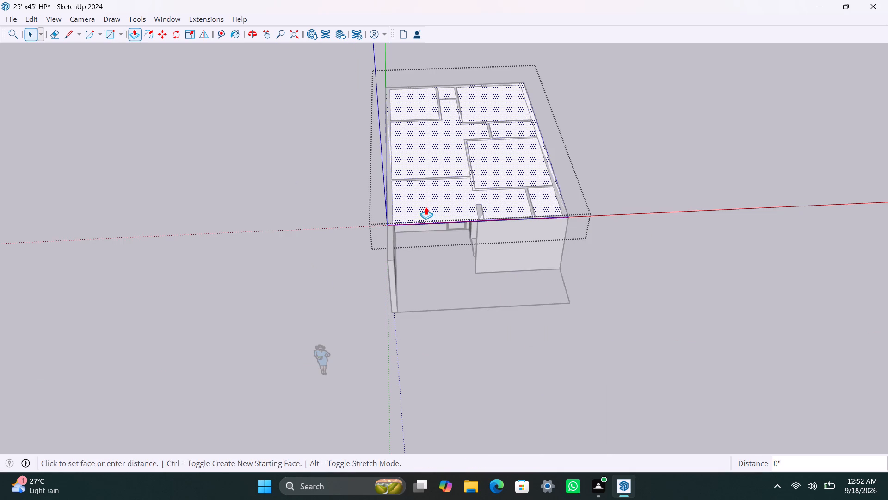
{"action": "type", "text": "6\""}
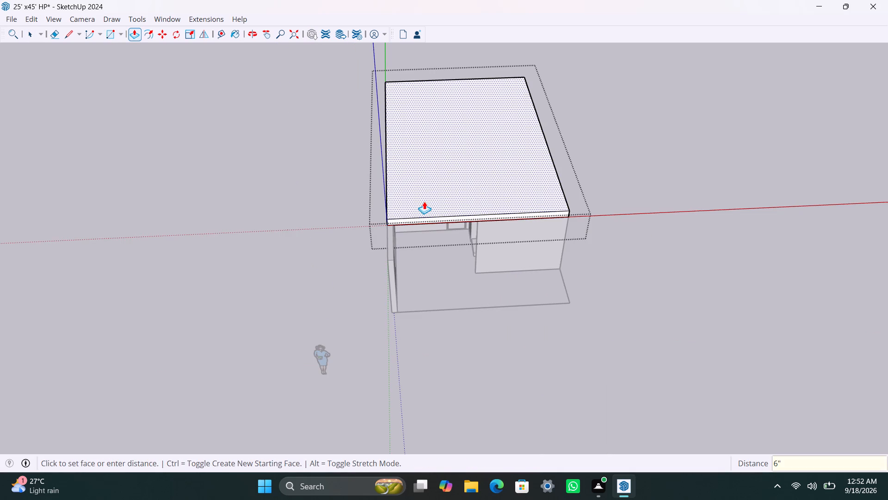
{"action": "key", "text": "Return"}
{"action": "key", "text": "space"}
{"action": "left_click", "coordinate": [581, 163]}
Examine the roof slab's front edge above the open porch from low and raised viewpoints.
{"action": "scroll", "coordinate": [600, 265], "scroll_direction": "up", "scroll_amount": 3}
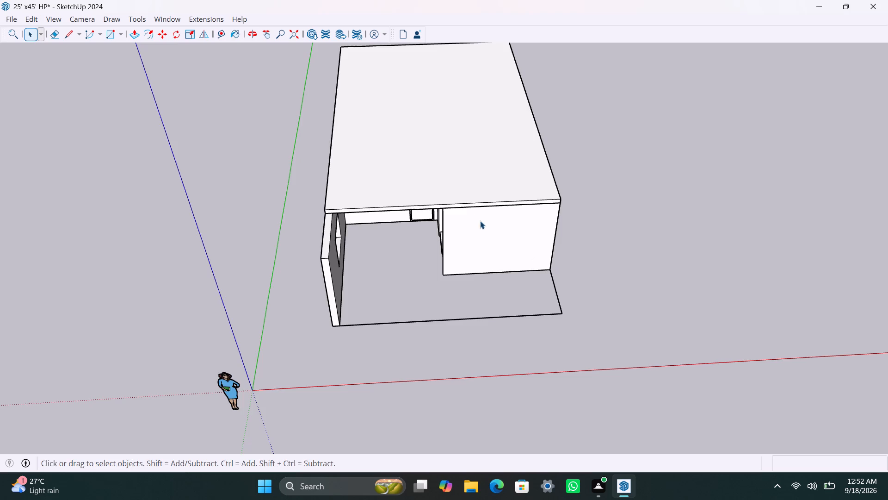
{"action": "middle_click_drag", "start_coordinate": [472, 210], "coordinate": [420, 47]}
{"action": "scroll", "coordinate": [422, 223], "scroll_direction": "up", "scroll_amount": 3}
{"action": "middle_click_drag", "start_coordinate": [370, 240], "coordinate": [505, 251]}
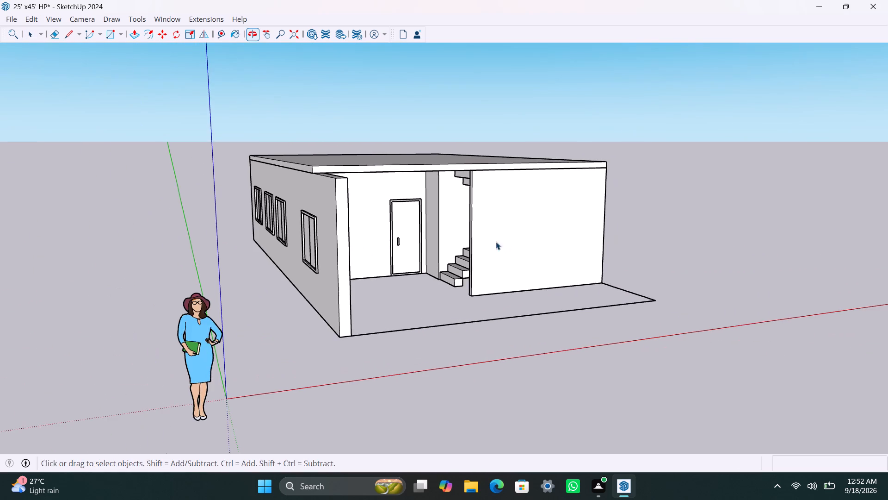
{"action": "scroll", "coordinate": [423, 219], "scroll_direction": "up", "scroll_amount": 2}
{"action": "middle_click_drag", "start_coordinate": [419, 212], "coordinate": [330, 207]}
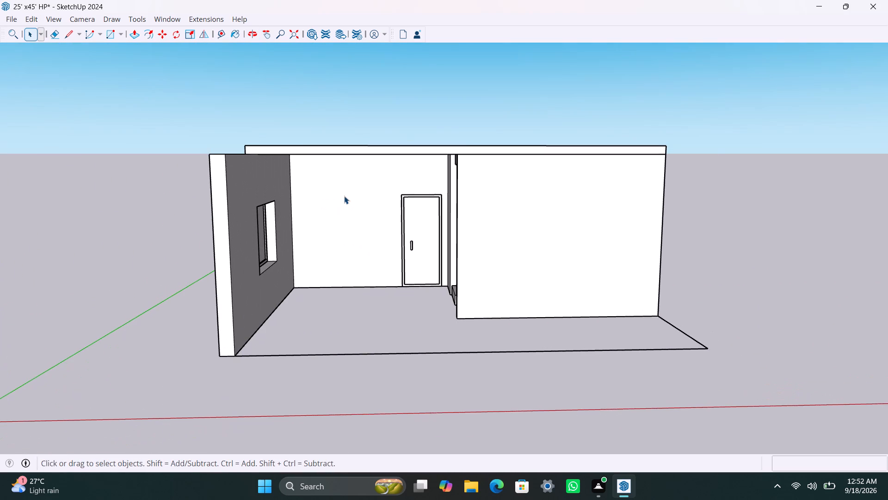
{"action": "scroll", "coordinate": [344, 196], "scroll_direction": "up", "scroll_amount": 1}
{"action": "scroll", "coordinate": [258, 155], "scroll_direction": "up", "scroll_amount": 2}
{"action": "scroll", "coordinate": [384, 143], "scroll_direction": "down", "scroll_amount": 7}
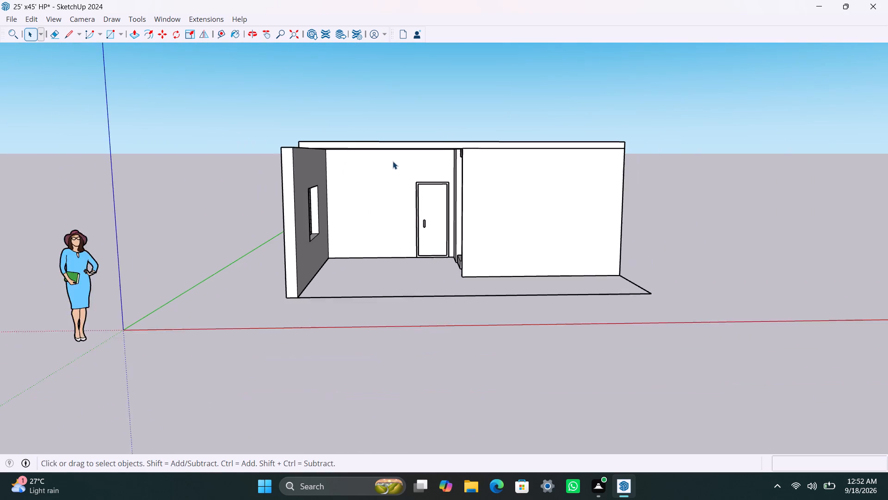
{"action": "middle_click_drag", "start_coordinate": [490, 174], "coordinate": [504, 252]}
{"action": "scroll", "coordinate": [403, 185], "scroll_direction": "up", "scroll_amount": 4}
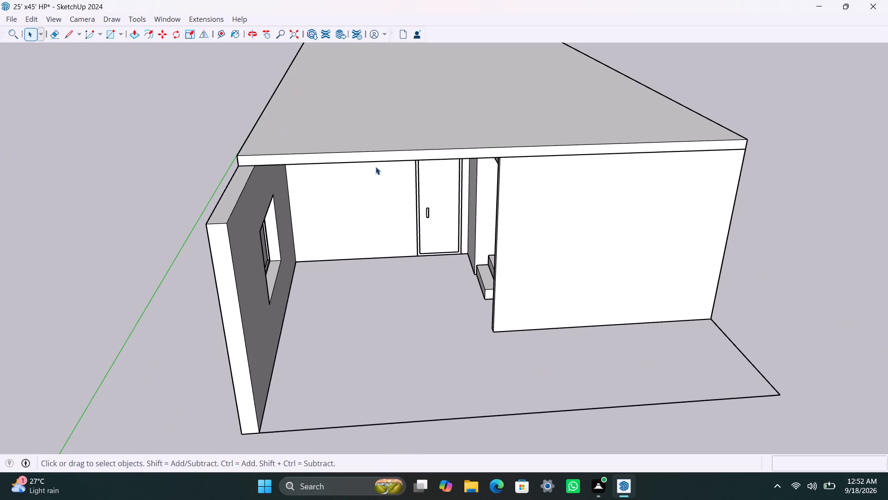
Open the roof slab group for editing.
{"action": "left_click", "coordinate": [369, 157]}
{"action": "triple_click", "coordinate": [368, 157]}
{"action": "scroll", "coordinate": [368, 157], "scroll_direction": "up", "scroll_amount": 3}
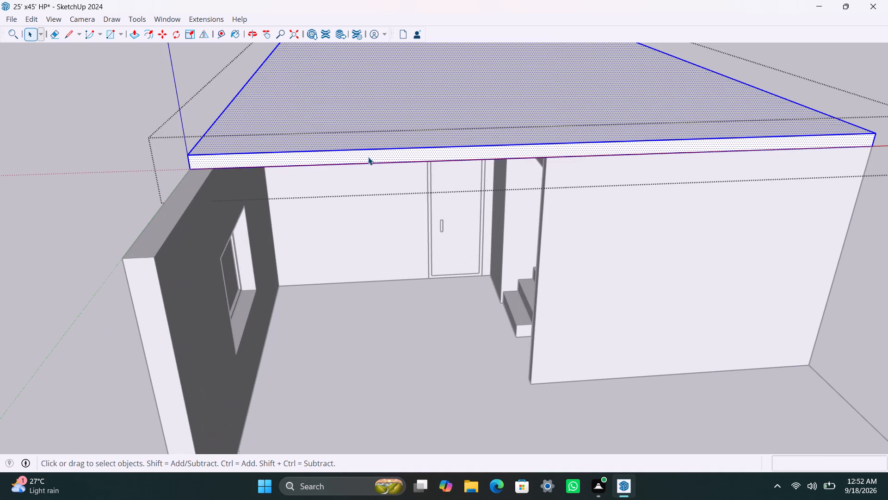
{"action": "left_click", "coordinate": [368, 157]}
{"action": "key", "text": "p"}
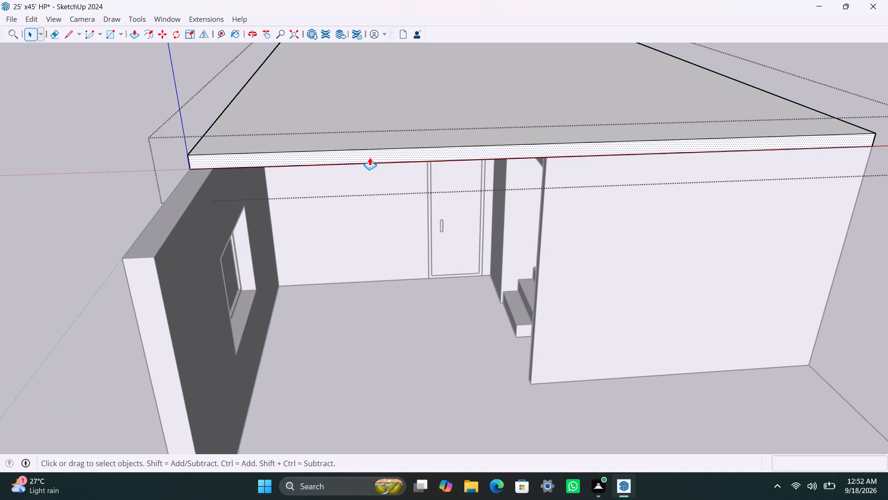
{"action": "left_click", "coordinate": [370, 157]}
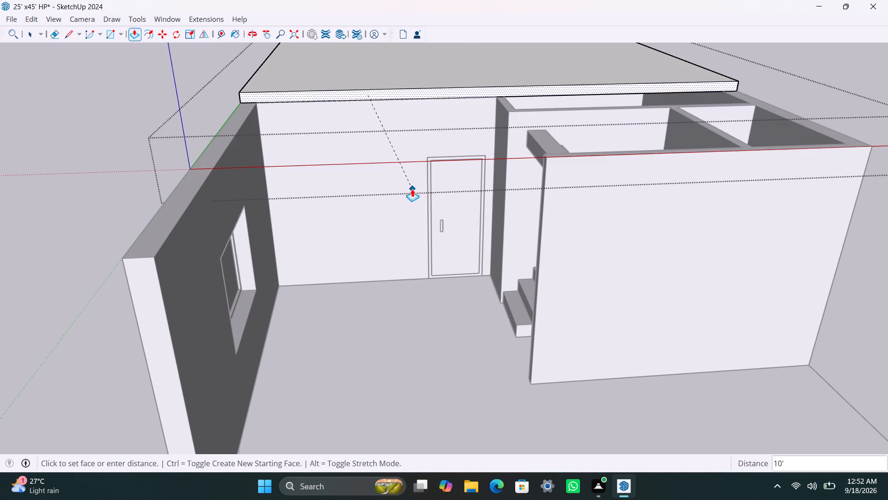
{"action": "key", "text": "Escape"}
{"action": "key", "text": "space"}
Copy the slab front face's vertical corner edge across to the near end of the staircase's front wall, splitting the face there.
{"action": "scroll", "coordinate": [448, 189], "scroll_direction": "down", "scroll_amount": 3}
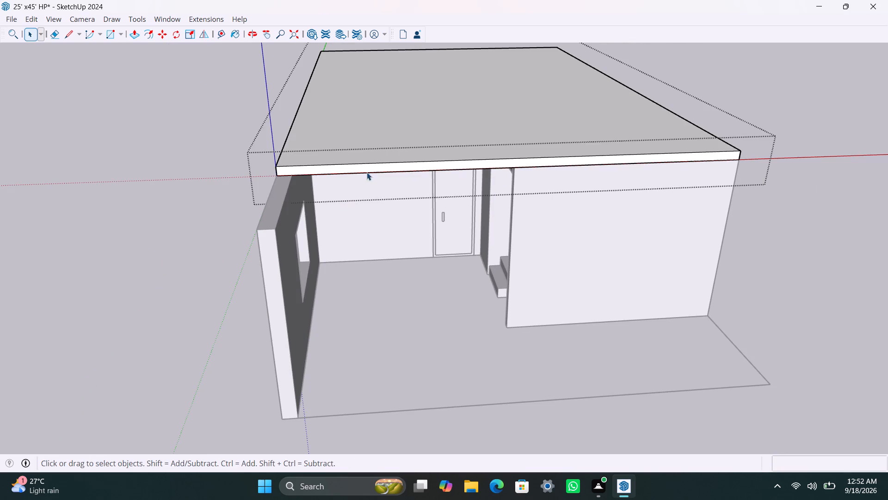
{"action": "scroll", "coordinate": [293, 175], "scroll_direction": "up", "scroll_amount": 3}
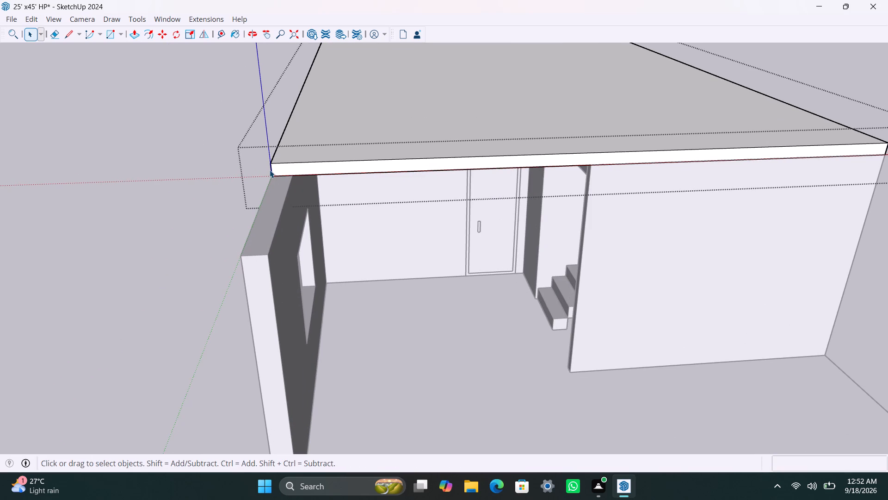
{"action": "left_click", "coordinate": [271, 166]}
{"action": "key", "text": "m"}
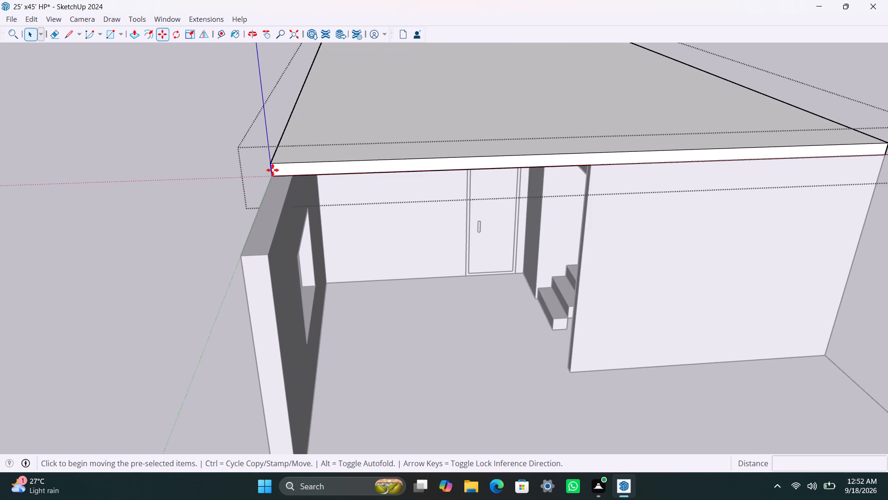
{"action": "left_click_drag", "start_coordinate": [273, 177], "coordinate": [279, 179]}
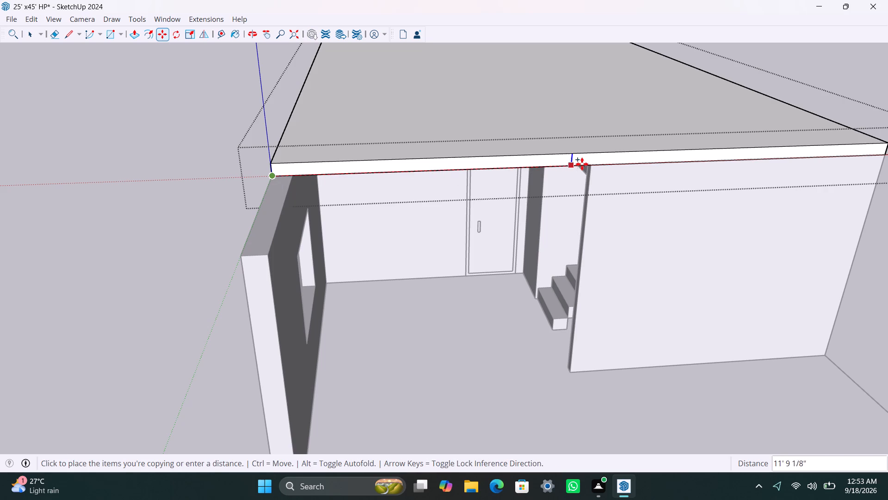
{"action": "left_click", "coordinate": [592, 164]}
{"action": "key", "text": "space"}
Push/pull the porch part of the slab's front face 6' 11" out to the side wall's end, leave the group, and save.
{"action": "left_click", "coordinate": [560, 163]}
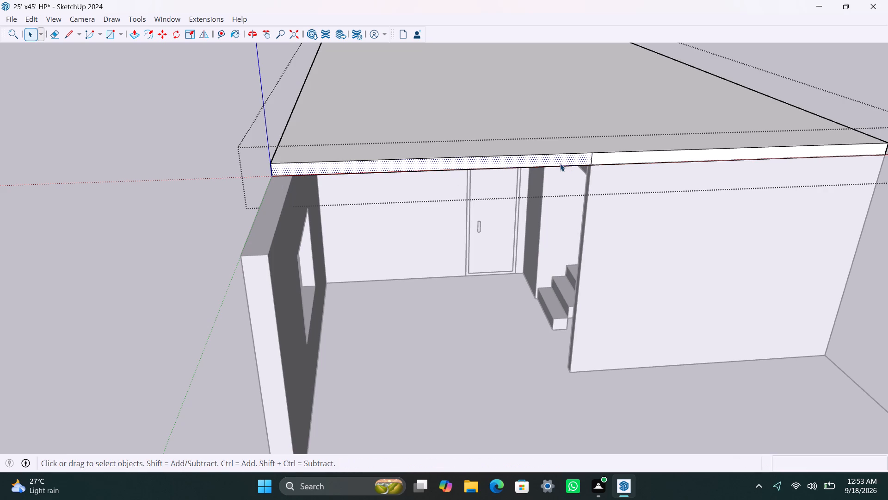
{"action": "key", "text": "p"}
{"action": "left_click_drag", "start_coordinate": [560, 163], "coordinate": [250, 253]}
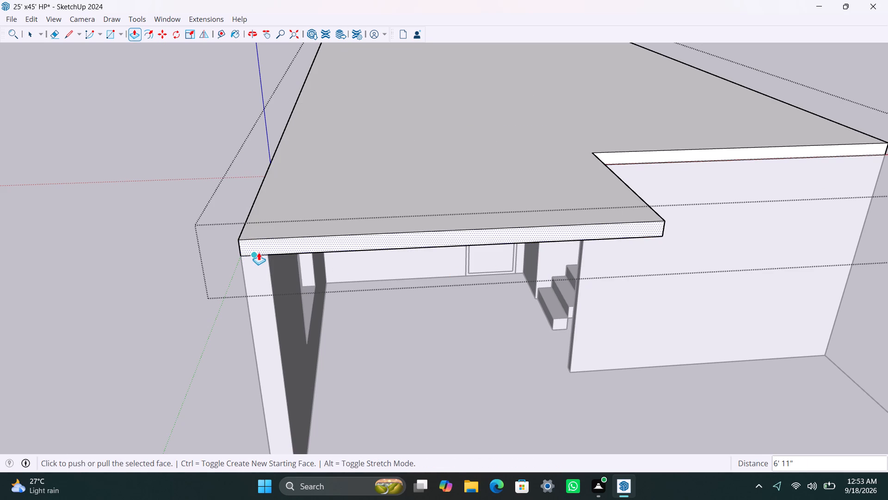
{"action": "left_click", "coordinate": [259, 252]}
{"action": "key", "text": "space"}
{"action": "scroll", "coordinate": [537, 283], "scroll_direction": "down", "scroll_amount": 3}
{"action": "middle_click_drag", "start_coordinate": [519, 282], "coordinate": [290, 222]}
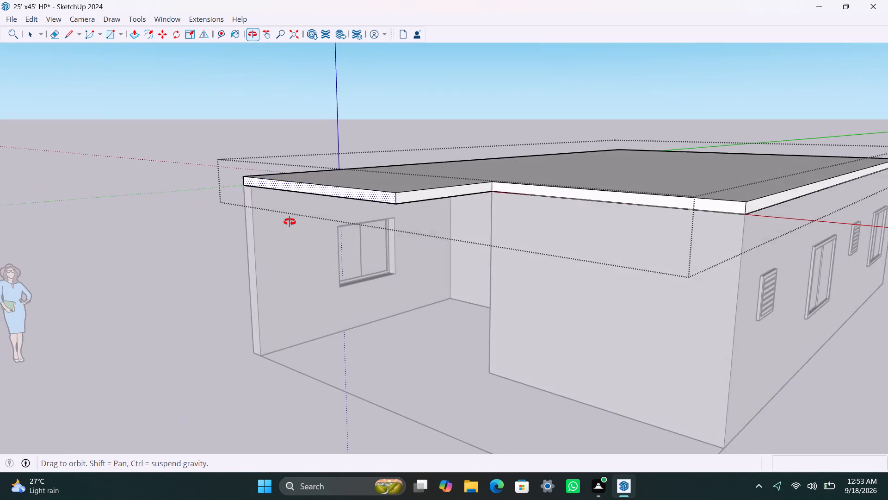
{"action": "middle_click_drag", "start_coordinate": [290, 222], "coordinate": [291, 222]}
{"action": "scroll", "coordinate": [498, 214], "scroll_direction": "up", "scroll_amount": 5}
{"action": "scroll", "coordinate": [413, 244], "scroll_direction": "down", "scroll_amount": 12}
{"action": "left_click", "coordinate": [798, 208]}
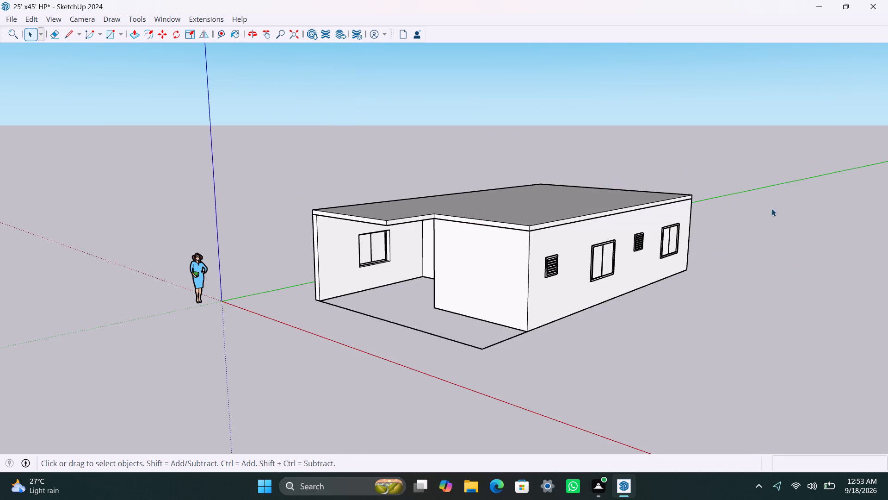
{"action": "scroll", "coordinate": [384, 239], "scroll_direction": "down", "scroll_amount": 5}
{"action": "middle_click_drag", "start_coordinate": [483, 269], "coordinate": [670, 259]}
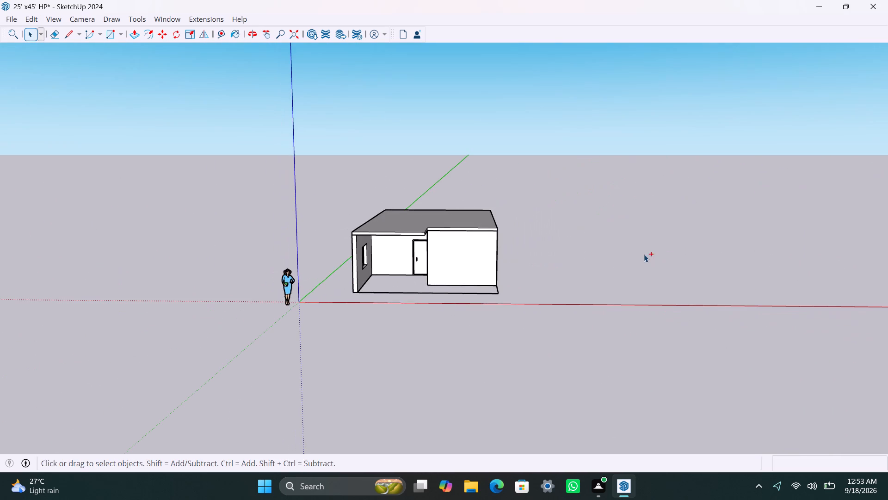
{"action": "key", "text": "ctrl+s"}
Reopen the roof slab group and offset its top face outline 4.5" inward.
{"action": "scroll", "coordinate": [410, 271], "scroll_direction": "up", "scroll_amount": 3}
{"action": "middle_click_drag", "start_coordinate": [409, 276], "coordinate": [422, 291]}
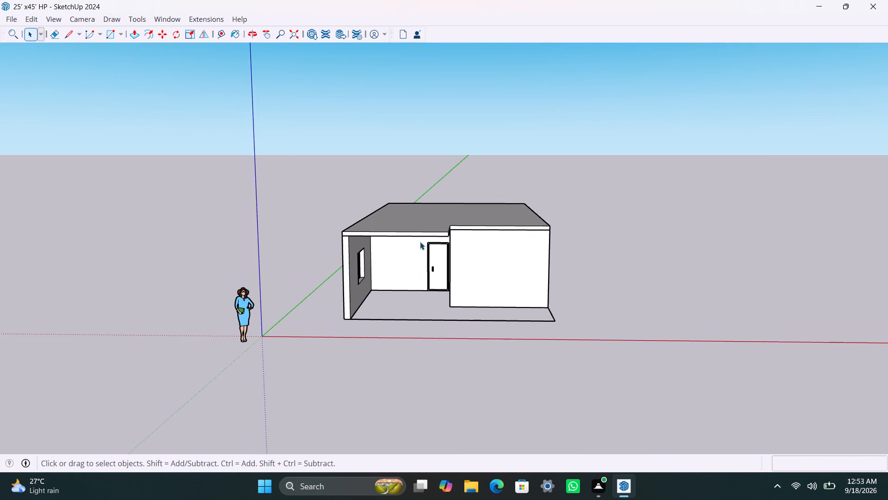
{"action": "scroll", "coordinate": [420, 220], "scroll_direction": "up", "scroll_amount": 2}
{"action": "middle_click_drag", "start_coordinate": [422, 270], "coordinate": [431, 346]}
{"action": "double_click", "coordinate": [412, 237]}
{"action": "left_click", "coordinate": [407, 230]}
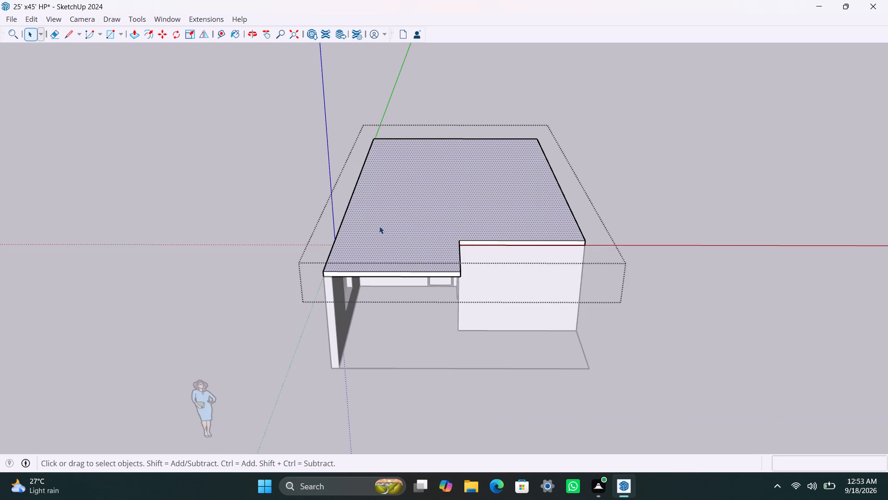
{"action": "key", "text": "f"}
{"action": "left_click", "coordinate": [366, 228]}
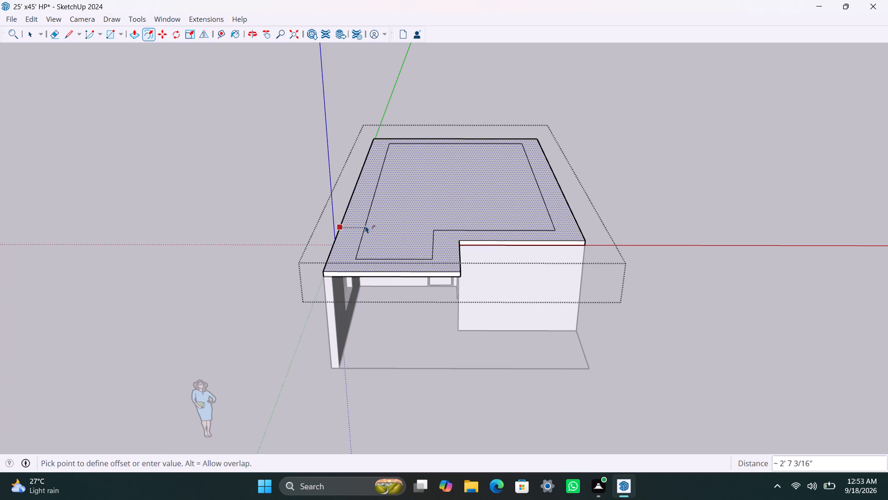
{"action": "type", "text": "4.5\""}
{"action": "key", "text": "Return"}
{"action": "key", "text": "space"}
Group the 4.5" border face with its edges on top of the roof slab.
{"action": "scroll", "coordinate": [325, 269], "scroll_direction": "up", "scroll_amount": 8}
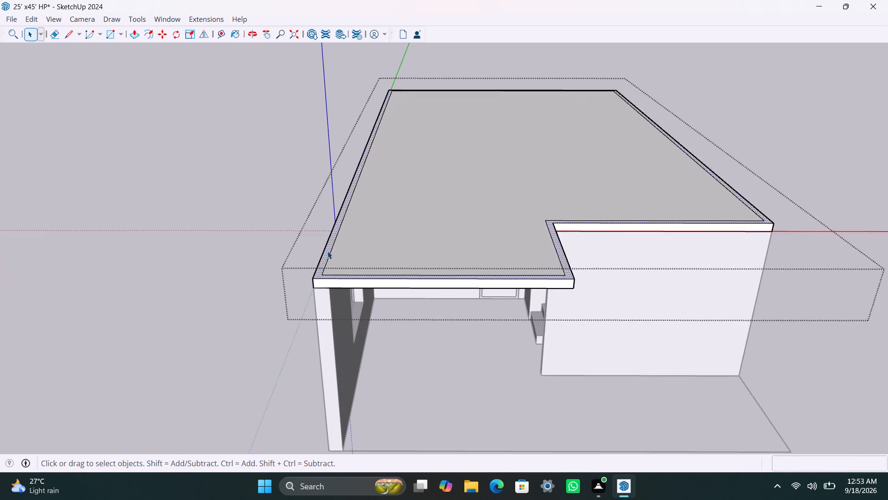
{"action": "double_click", "coordinate": [327, 251]}
{"action": "right_click", "coordinate": [327, 251]}
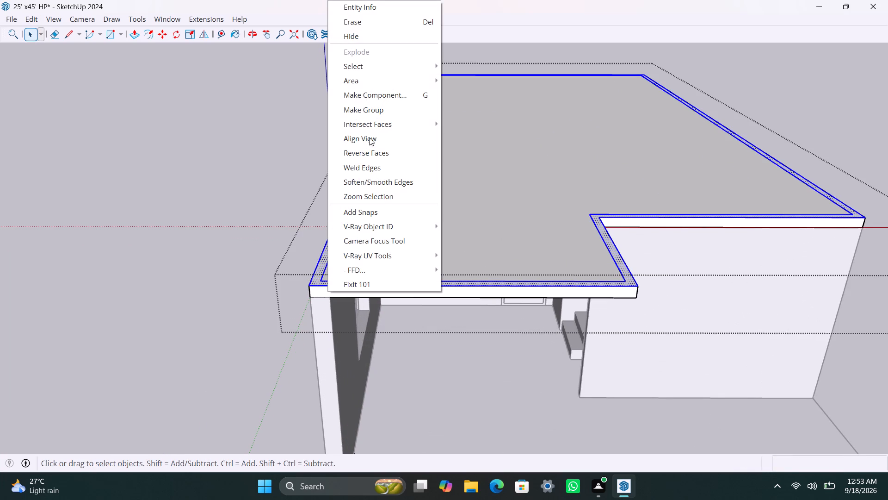
{"action": "left_click", "coordinate": [367, 110]}
Push/pull the grouped roof border up 3' to form the parapet wall, and leave both groups.
{"action": "scroll", "coordinate": [336, 219], "scroll_direction": "up", "scroll_amount": 2}
{"action": "triple_click", "coordinate": [337, 230]}
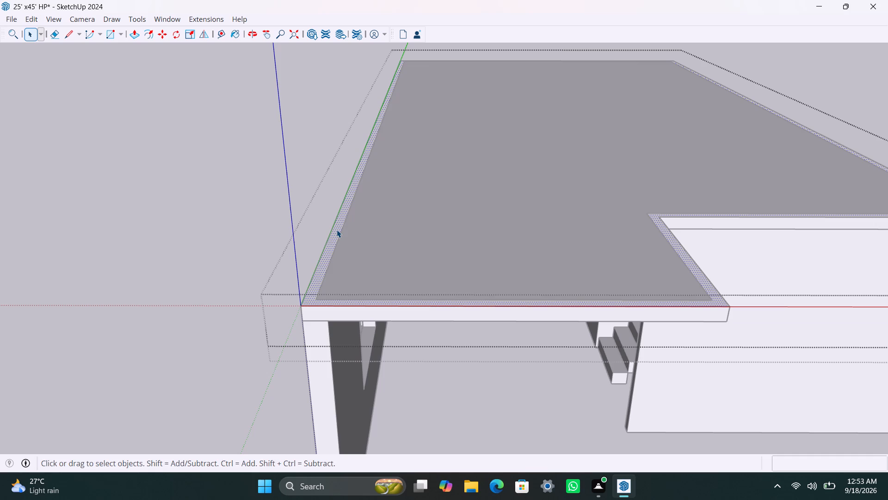
{"action": "key", "text": "p"}
{"action": "left_click_drag", "start_coordinate": [337, 230], "coordinate": [345, 180]}
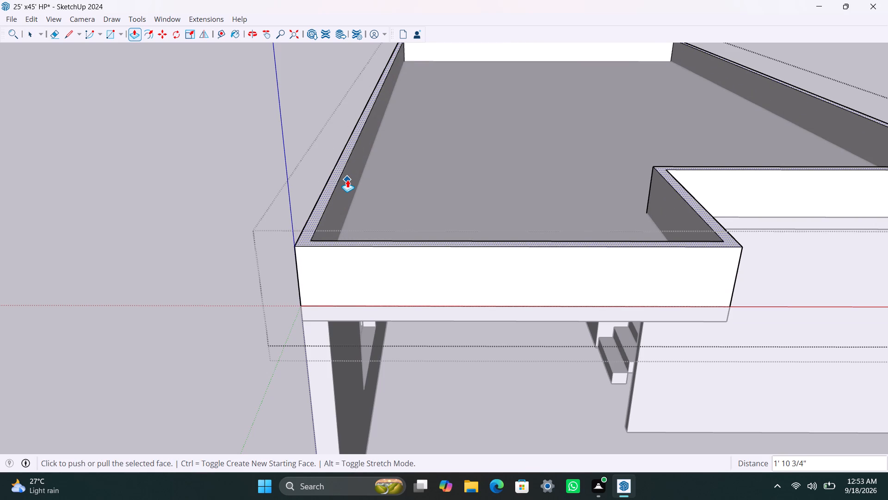
{"action": "type", "text": "3'"}
{"action": "key", "text": "Return"}
{"action": "key", "text": "space"}
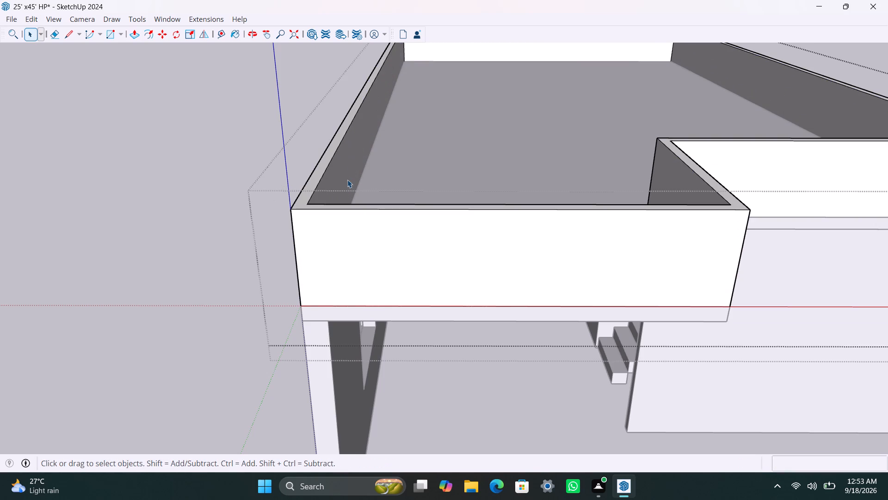
{"action": "left_click", "coordinate": [254, 223]}
{"action": "scroll", "coordinate": [169, 221], "scroll_direction": "down", "scroll_amount": 3}
{"action": "left_click", "coordinate": [115, 200]}
{"action": "scroll", "coordinate": [221, 241], "scroll_direction": "down", "scroll_amount": 4}
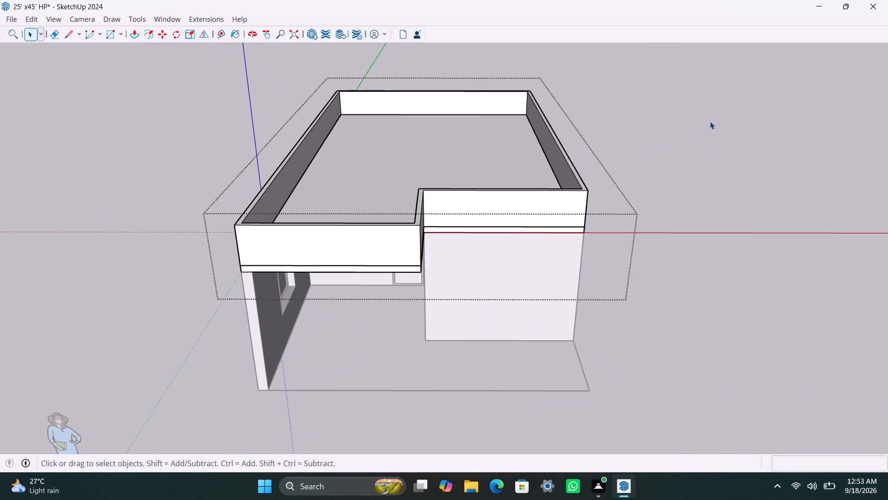
{"action": "double_click", "coordinate": [731, 100]}
Draw a 25' x 45' rectangle over the underside of the house between opposite outer corners of the footprint.
{"action": "scroll", "coordinate": [549, 254], "scroll_direction": "down", "scroll_amount": 4}
{"action": "middle_click_drag", "start_coordinate": [479, 295], "coordinate": [488, 222], "text": "shift"}
{"action": "scroll", "coordinate": [482, 232], "scroll_direction": "down", "scroll_amount": 3}
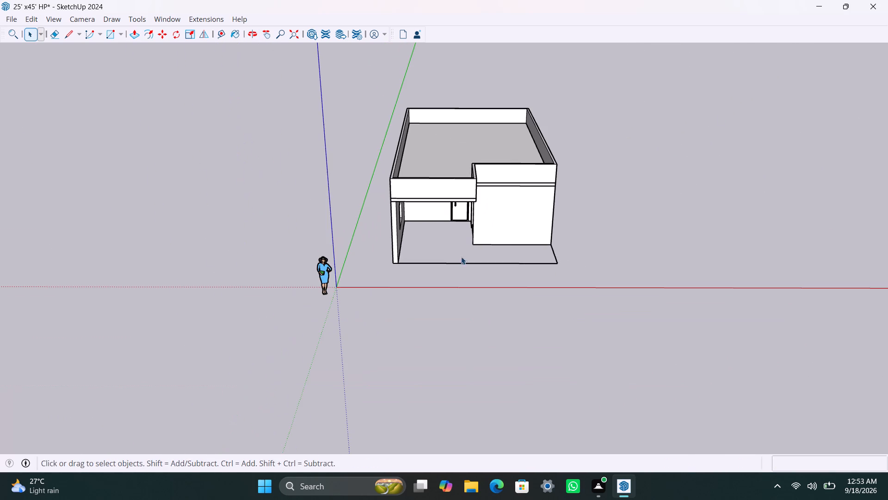
{"action": "scroll", "coordinate": [479, 296], "scroll_direction": "up", "scroll_amount": 1}
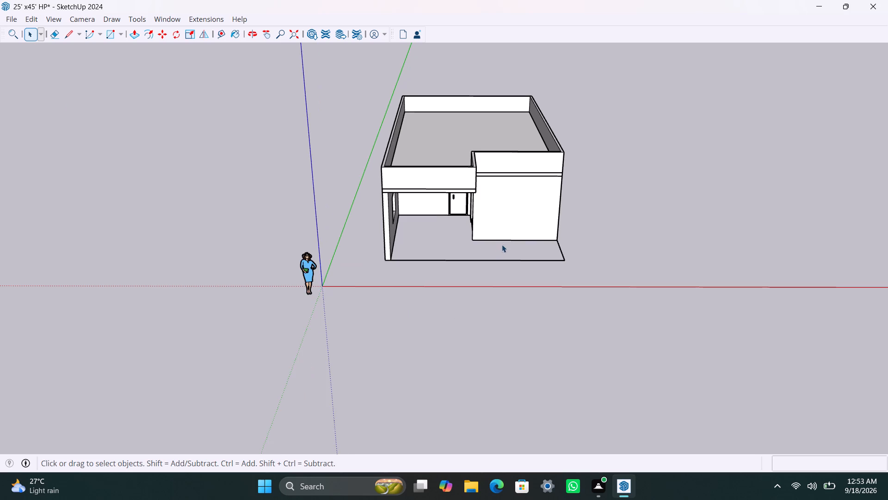
{"action": "middle_click_drag", "start_coordinate": [519, 256], "coordinate": [555, 364], "text": "shift"}
{"action": "scroll", "coordinate": [530, 370], "scroll_direction": "up", "scroll_amount": 3}
{"action": "middle_click_drag", "start_coordinate": [444, 370], "coordinate": [409, 153]}
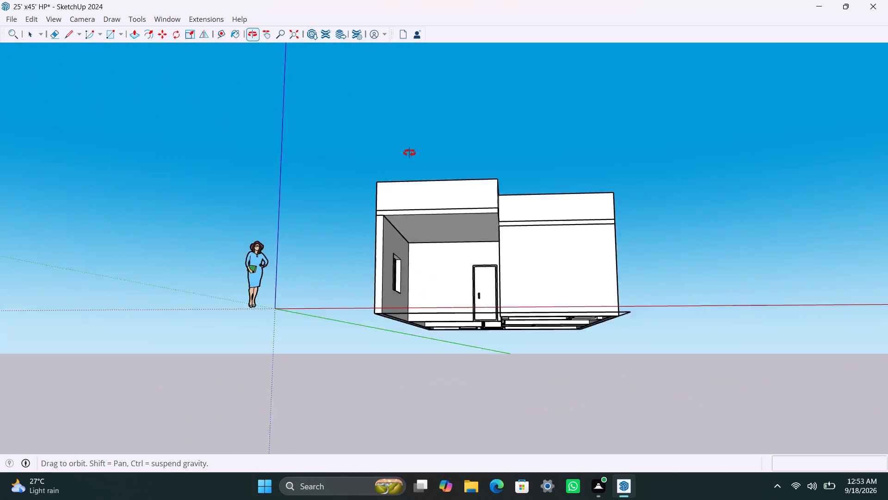
{"action": "middle_click_drag", "start_coordinate": [409, 153], "coordinate": [419, 300]}
{"action": "scroll", "coordinate": [479, 268], "scroll_direction": "up", "scroll_amount": 1}
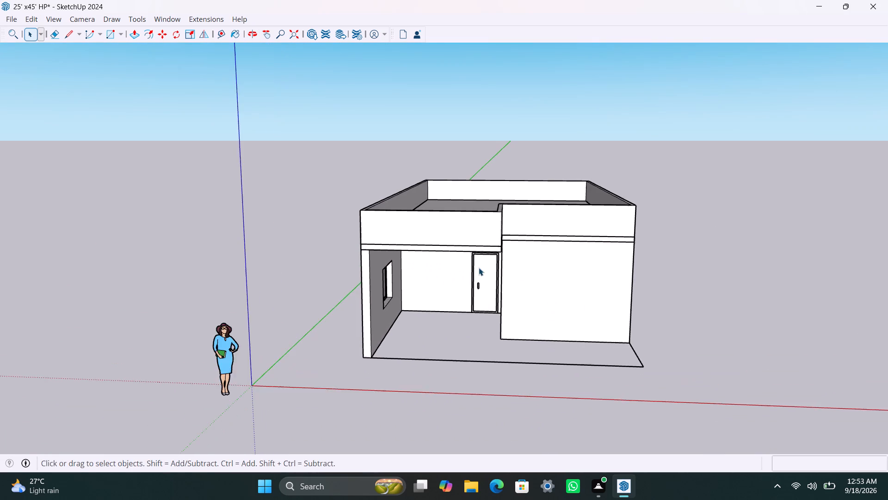
{"action": "scroll", "coordinate": [479, 267], "scroll_direction": "up", "scroll_amount": 2}
{"action": "scroll", "coordinate": [483, 297], "scroll_direction": "down", "scroll_amount": 3}
{"action": "middle_click_drag", "start_coordinate": [480, 328], "coordinate": [428, 0]}
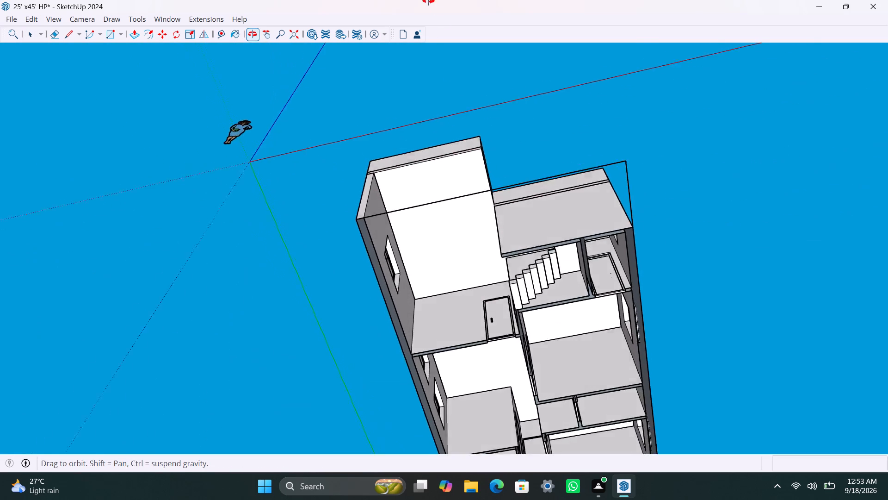
{"action": "middle_click_drag", "start_coordinate": [428, 0], "coordinate": [426, 25]}
{"action": "scroll", "coordinate": [435, 240], "scroll_direction": "down", "scroll_amount": 3}
{"action": "middle_click_drag", "start_coordinate": [404, 257], "coordinate": [404, 197], "text": "shift"}
{"action": "key", "text": "r"}
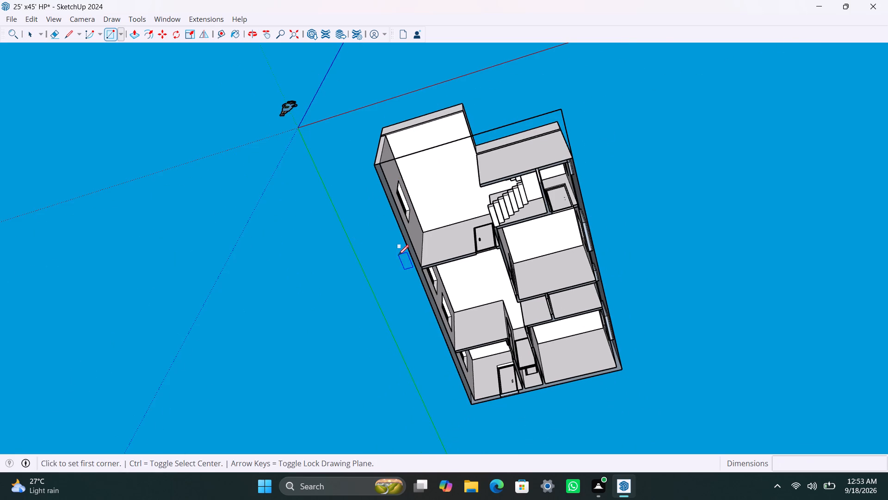
{"action": "left_click_drag", "start_coordinate": [375, 163], "coordinate": [379, 182]}
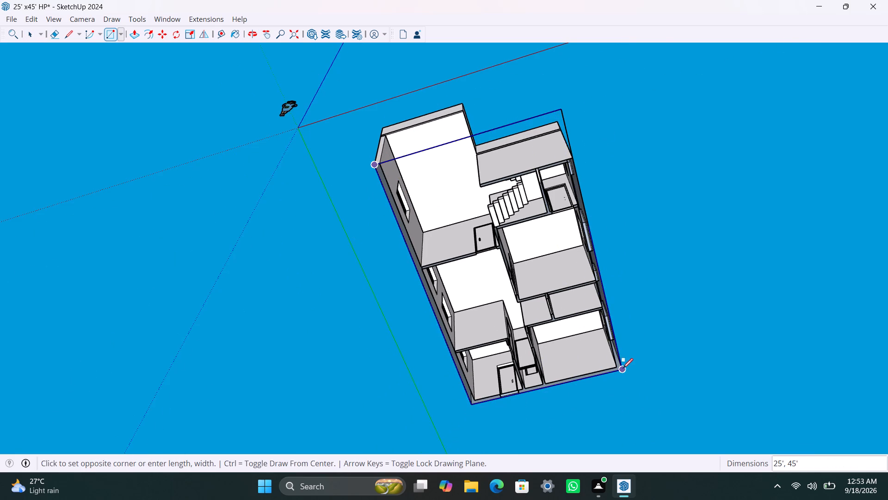
{"action": "left_click", "coordinate": [623, 366]}
Group the new footprint rectangle's face with its edges under the house.
{"action": "key", "text": "space"}
{"action": "double_click", "coordinate": [478, 290]}
{"action": "right_click", "coordinate": [478, 288]}
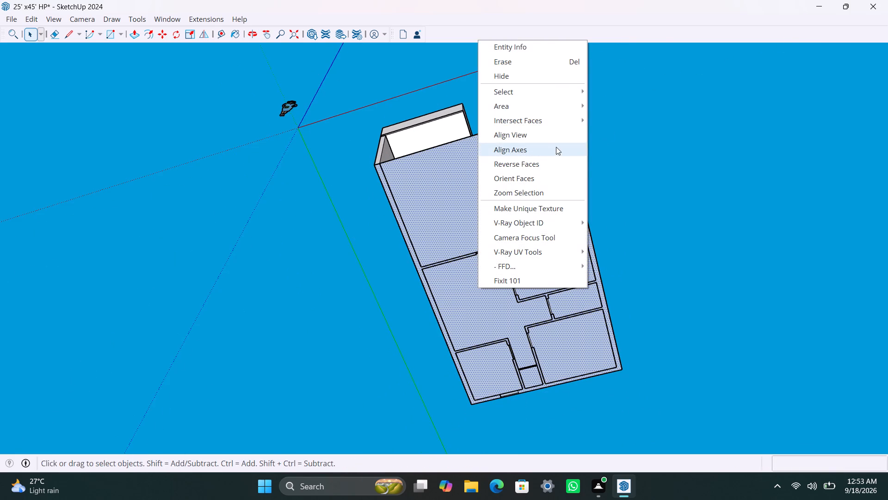
{"action": "triple_click", "coordinate": [431, 209]}
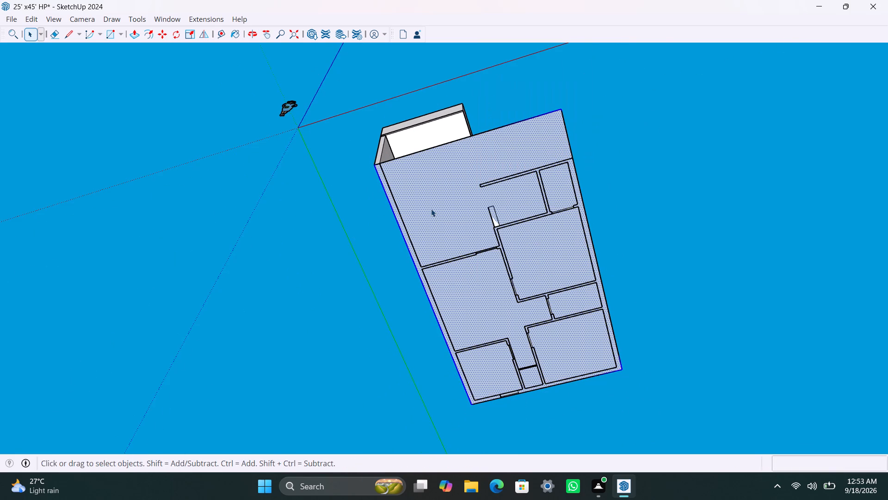
{"action": "left_click", "coordinate": [432, 209]}
{"action": "left_click", "coordinate": [435, 211]}
{"action": "double_click", "coordinate": [436, 213]}
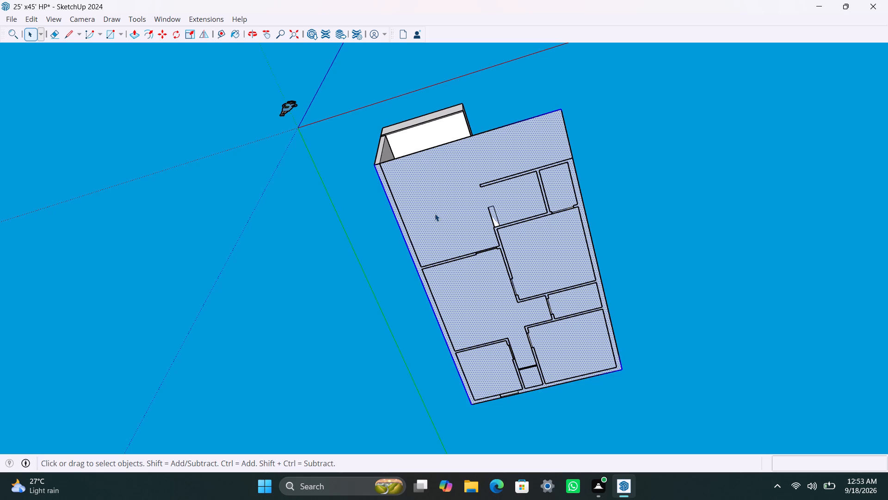
{"action": "right_click", "coordinate": [433, 213]}
{"action": "left_click", "coordinate": [481, 324]}
Push/pull the grouped footprint face 6" downward to form the floor slab, and leave the group.
{"action": "triple_click", "coordinate": [455, 235]}
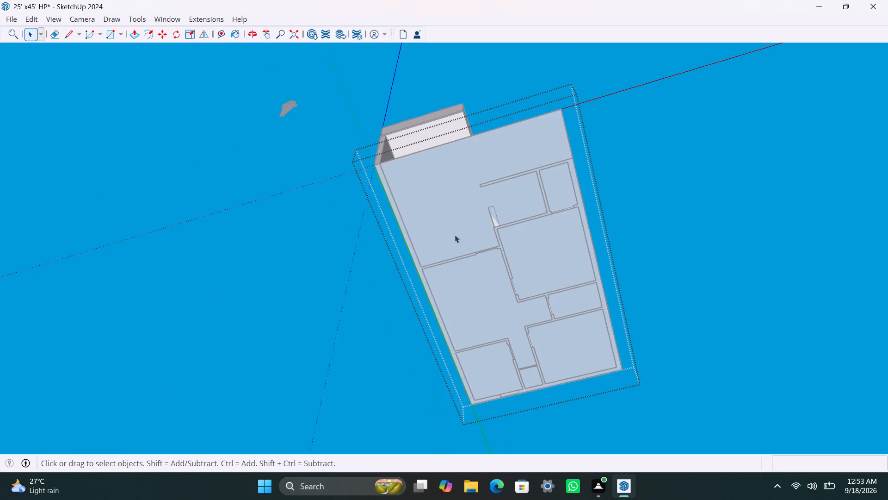
{"action": "key", "text": "p"}
{"action": "left_click_drag", "start_coordinate": [455, 233], "coordinate": [455, 262]}
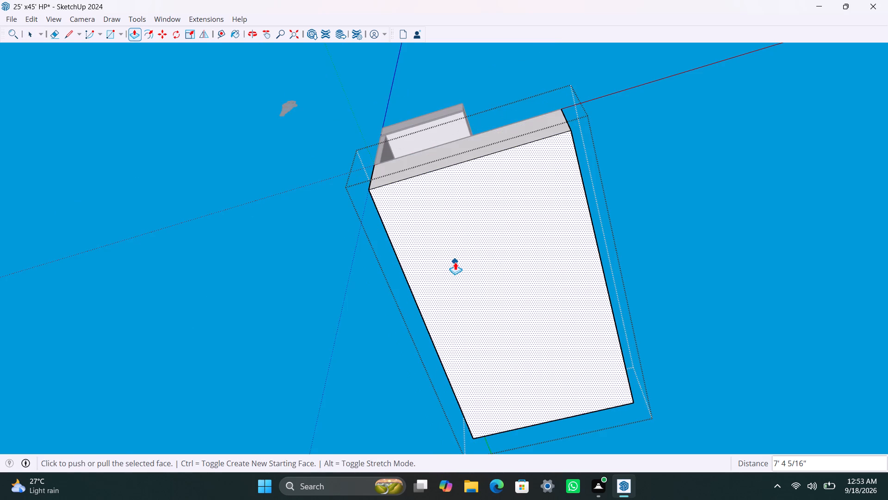
{"action": "type", "text": "6\""}
{"action": "key", "text": "Return"}
{"action": "key", "text": "space"}
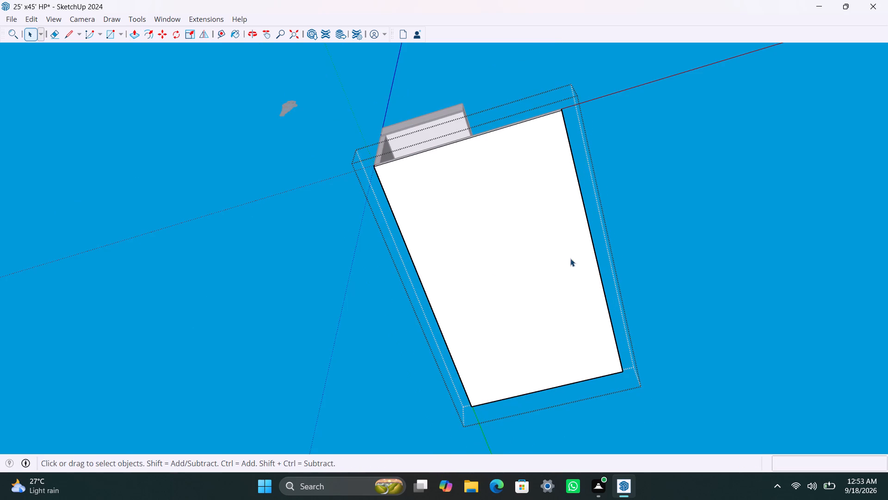
{"action": "left_click", "coordinate": [730, 225]}
Save the model with the new floor slab.
{"action": "scroll", "coordinate": [512, 152], "scroll_direction": "down", "scroll_amount": 3}
{"action": "middle_click_drag", "start_coordinate": [481, 158], "coordinate": [536, 499]}
{"action": "scroll", "coordinate": [497, 320], "scroll_direction": "up", "scroll_amount": 2}
{"action": "middle_click_drag", "start_coordinate": [472, 263], "coordinate": [475, 368]}
{"action": "scroll", "coordinate": [495, 355], "scroll_direction": "up", "scroll_amount": 3}
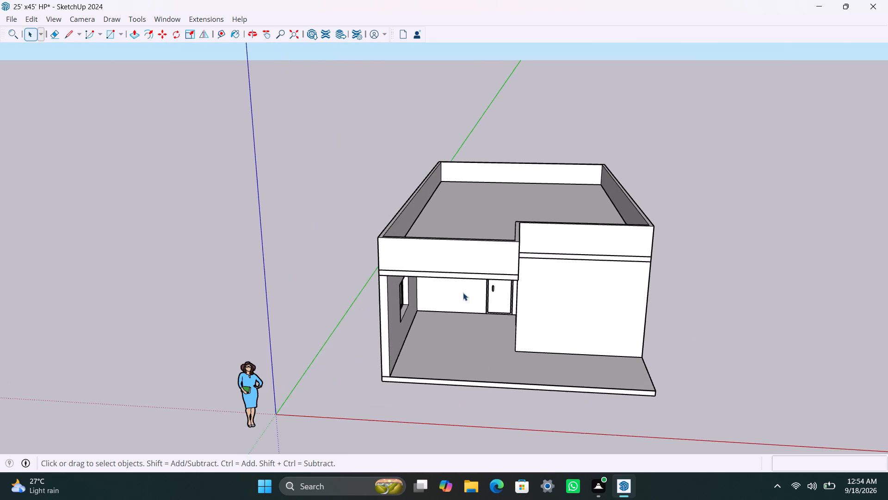
{"action": "middle_click_drag", "start_coordinate": [463, 295], "coordinate": [474, 365]}
{"action": "scroll", "coordinate": [474, 386], "scroll_direction": "up", "scroll_amount": 2}
{"action": "middle_click_drag", "start_coordinate": [475, 365], "coordinate": [417, 261], "text": "shift"}
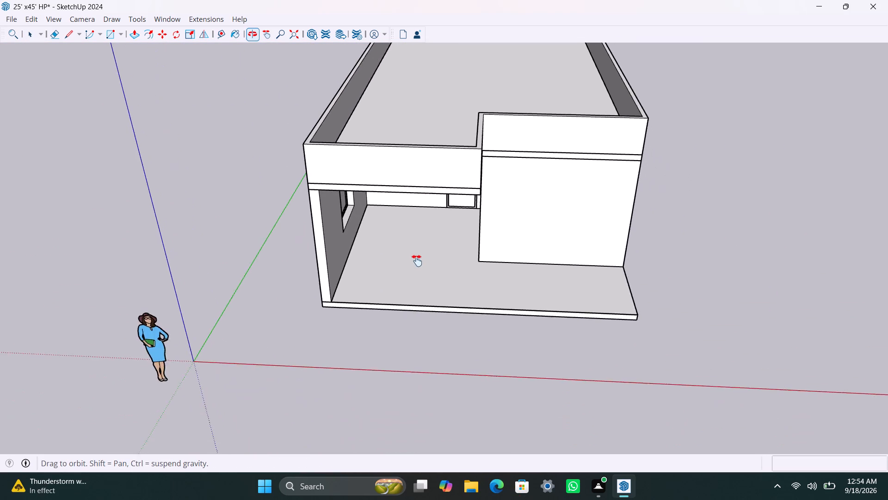
{"action": "middle_click_drag", "start_coordinate": [417, 261], "coordinate": [416, 261], "text": "shift"}
{"action": "scroll", "coordinate": [510, 256], "scroll_direction": "down", "scroll_amount": 2}
{"action": "middle_click_drag", "start_coordinate": [433, 265], "coordinate": [437, 297], "text": "shift"}
{"action": "scroll", "coordinate": [456, 288], "scroll_direction": "up", "scroll_amount": 1}
{"action": "key", "text": "ctrl+s"}
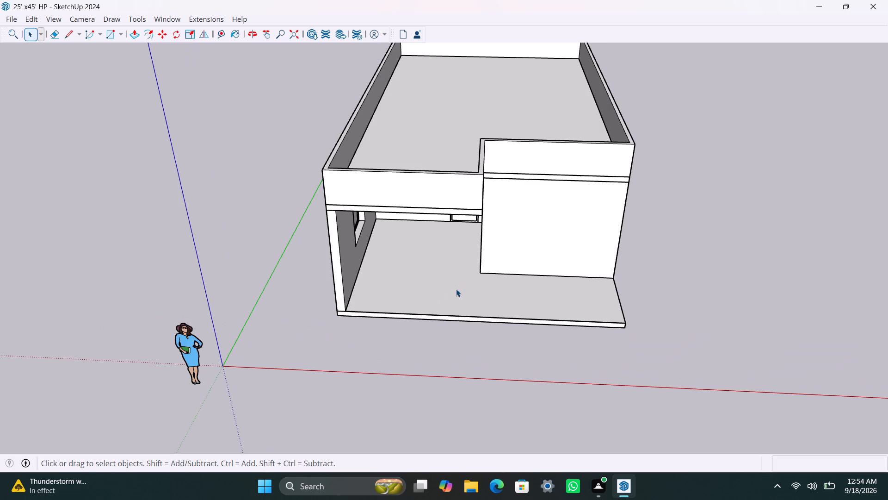
Examine the front of the house, including the porch, floor slab and parapet, and save again.
{"action": "scroll", "coordinate": [454, 290], "scroll_direction": "up", "scroll_amount": 2}
{"action": "middle_click_drag", "start_coordinate": [444, 312], "coordinate": [456, 322]}
{"action": "scroll", "coordinate": [458, 276], "scroll_direction": "up", "scroll_amount": 1}
{"action": "scroll", "coordinate": [458, 276], "scroll_direction": "down", "scroll_amount": 8}
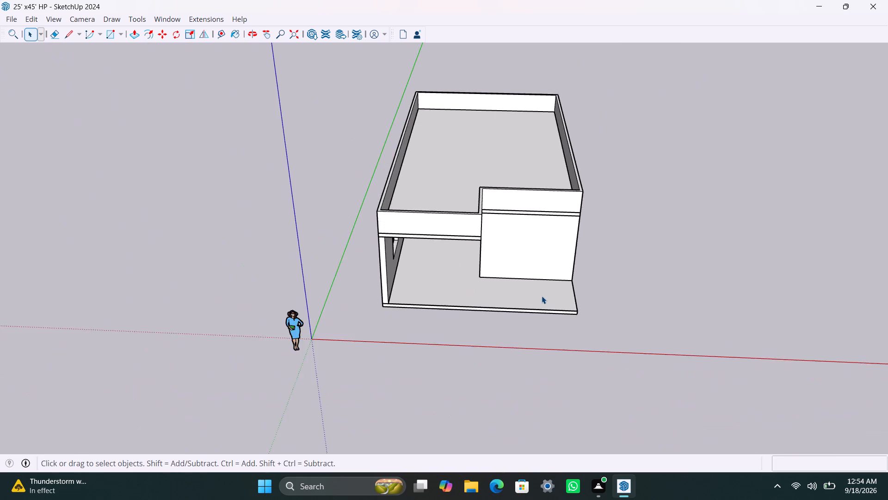
{"action": "scroll", "coordinate": [532, 291], "scroll_direction": "up", "scroll_amount": 3}
{"action": "middle_click_drag", "start_coordinate": [477, 289], "coordinate": [491, 240]}
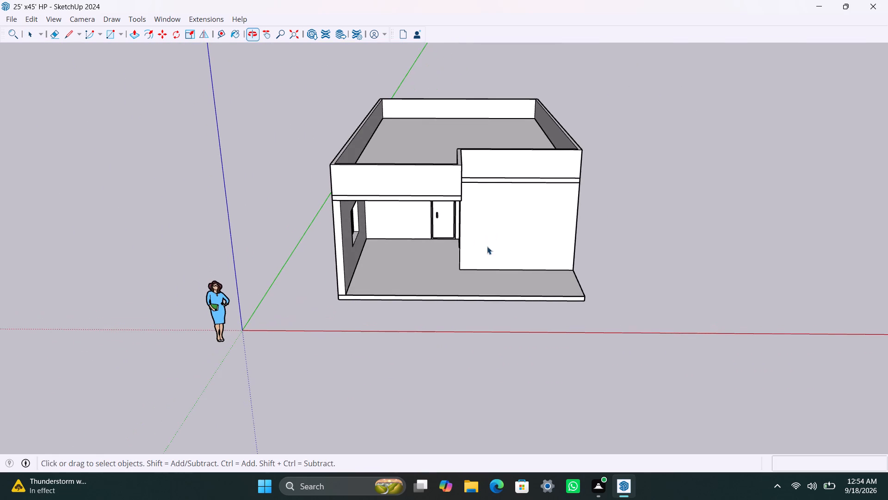
{"action": "scroll", "coordinate": [462, 248], "scroll_direction": "up", "scroll_amount": 1}
{"action": "middle_click_drag", "start_coordinate": [437, 242], "coordinate": [444, 241]}
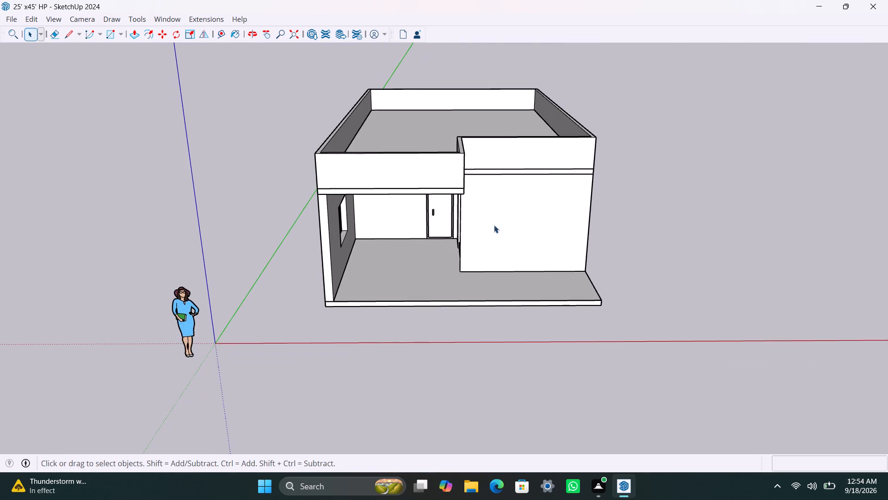
{"action": "scroll", "coordinate": [495, 206], "scroll_direction": "up", "scroll_amount": 1}
{"action": "middle_click_drag", "start_coordinate": [487, 253], "coordinate": [480, 247]}
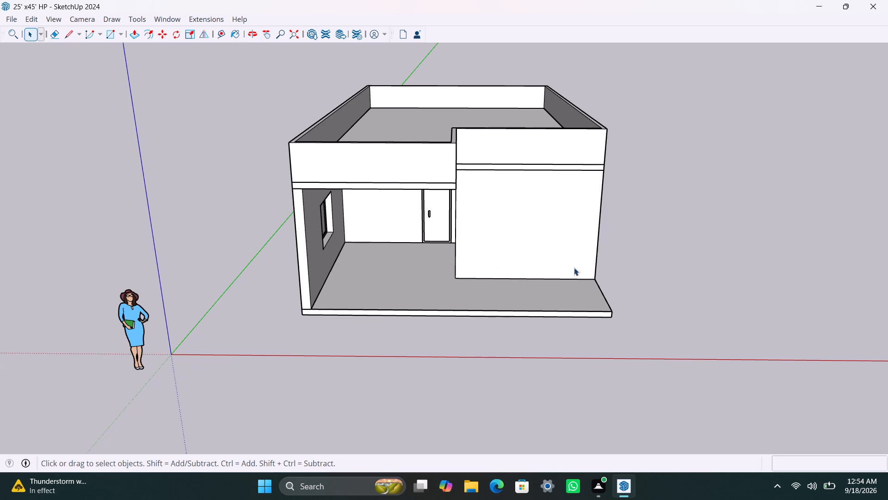
{"action": "left_click", "coordinate": [642, 250]}
{"action": "scroll", "coordinate": [413, 264], "scroll_direction": "down", "scroll_amount": 2}
{"action": "scroll", "coordinate": [409, 263], "scroll_direction": "up", "scroll_amount": 2}
{"action": "middle_click_drag", "start_coordinate": [406, 250], "coordinate": [394, 170]}
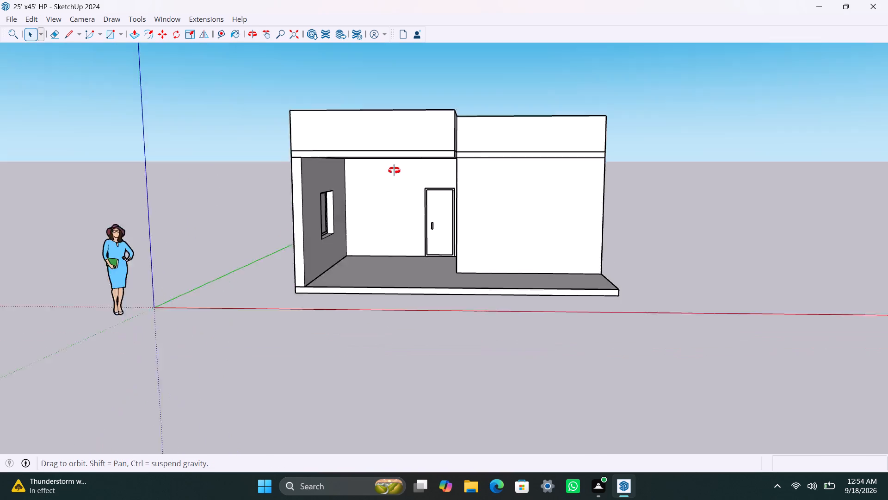
{"action": "middle_click_drag", "start_coordinate": [394, 170], "coordinate": [437, 214]}
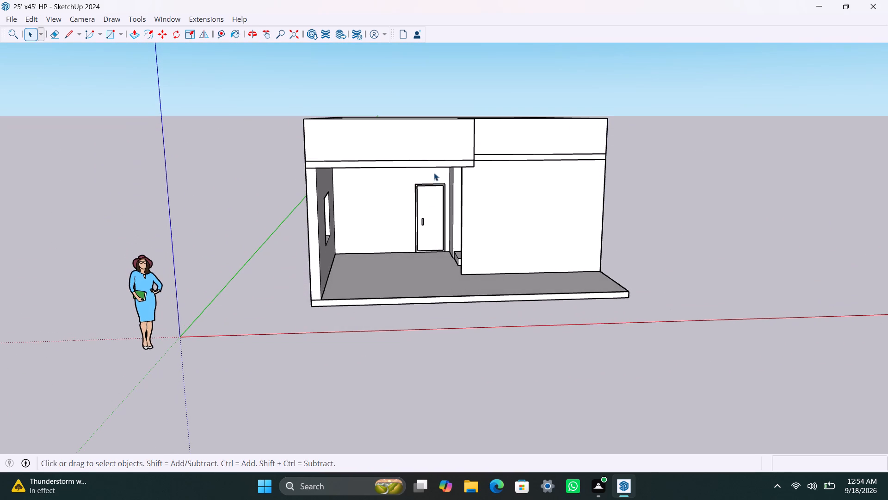
{"action": "scroll", "coordinate": [433, 172], "scroll_direction": "down", "scroll_amount": 2}
{"action": "key", "text": "ctrl+s"}
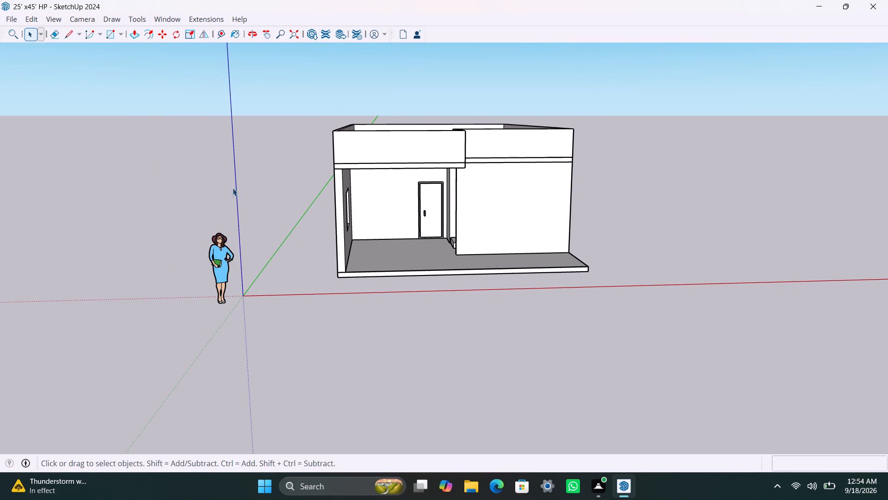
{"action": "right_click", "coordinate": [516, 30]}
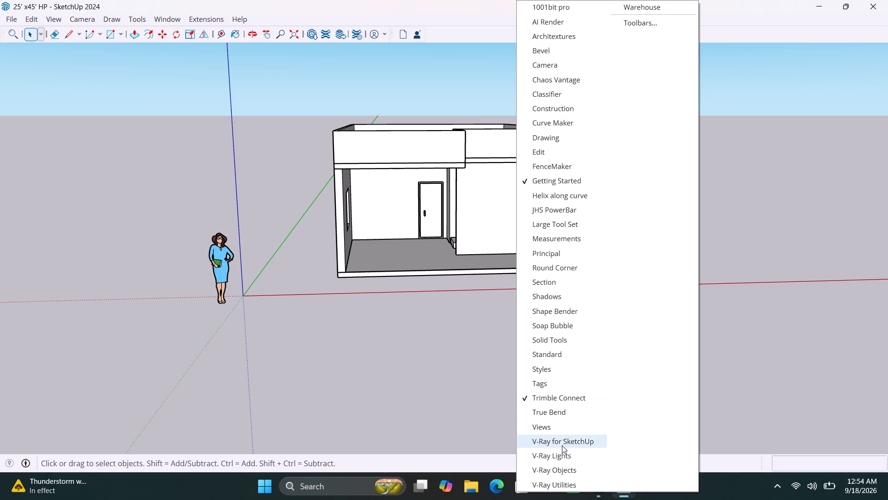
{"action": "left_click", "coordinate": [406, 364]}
Open the floor slab group and copy its short side edge in front of the blank wall 4.5" inward.
{"action": "scroll", "coordinate": [500, 247], "scroll_direction": "down", "scroll_amount": 3}
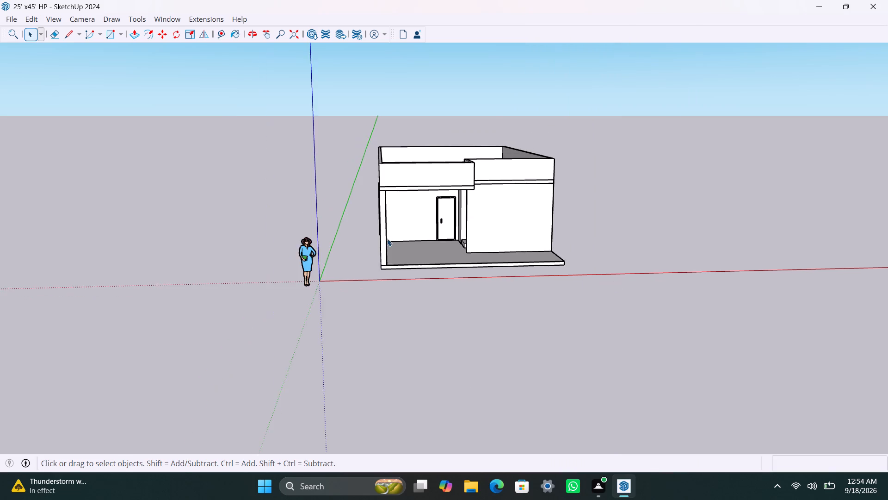
{"action": "middle_click_drag", "start_coordinate": [387, 238], "coordinate": [351, 367]}
{"action": "scroll", "coordinate": [584, 276], "scroll_direction": "up", "scroll_amount": 3}
{"action": "middle_click_drag", "start_coordinate": [569, 250], "coordinate": [475, 274], "text": "shift"}
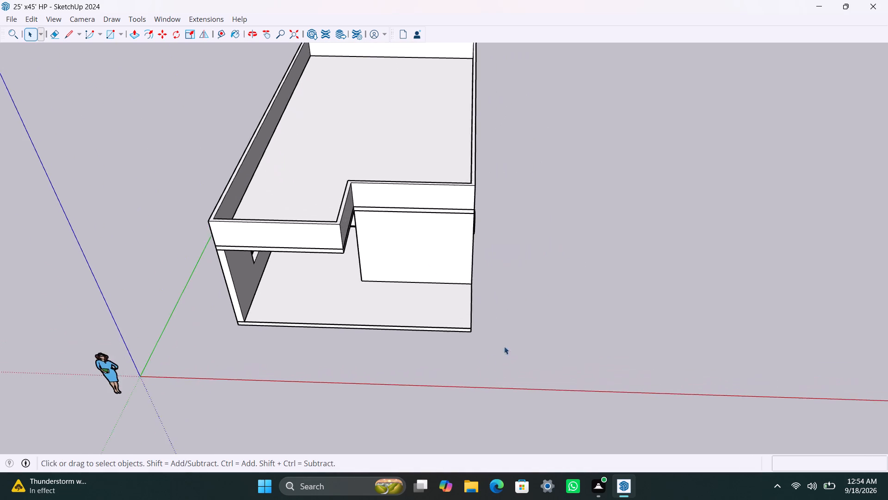
{"action": "scroll", "coordinate": [489, 346], "scroll_direction": "up", "scroll_amount": 7}
{"action": "middle_click_drag", "start_coordinate": [441, 324], "coordinate": [483, 321], "text": "shift"}
{"action": "scroll", "coordinate": [490, 314], "scroll_direction": "up", "scroll_amount": 2}
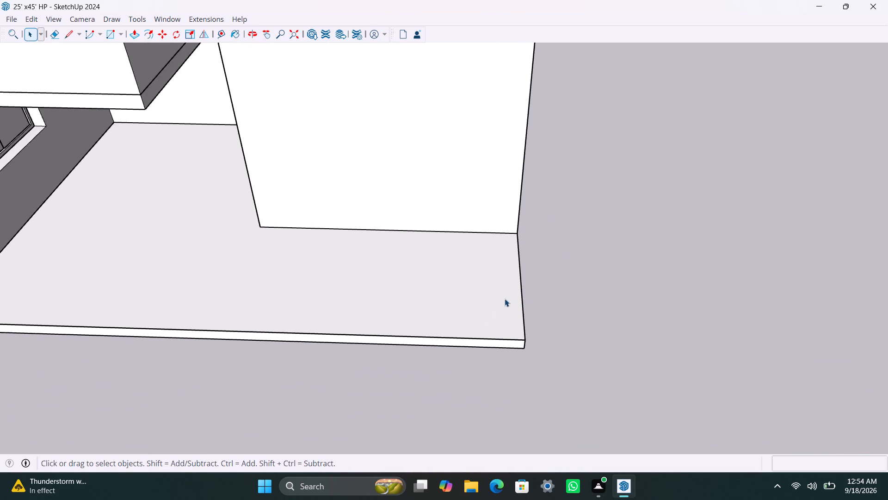
{"action": "scroll", "coordinate": [505, 299], "scroll_direction": "up", "scroll_amount": 1}
{"action": "triple_click", "coordinate": [522, 284]}
{"action": "left_click", "coordinate": [522, 284]}
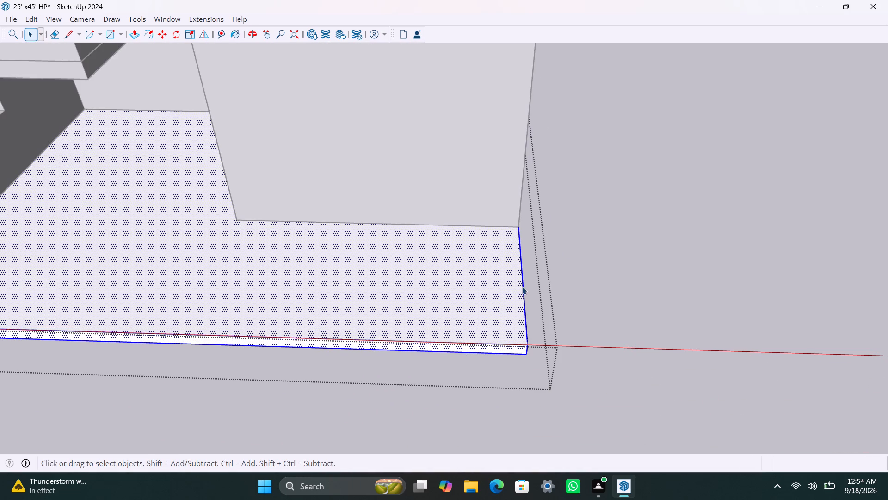
{"action": "left_click", "coordinate": [521, 287]}
{"action": "left_click", "coordinate": [526, 291]}
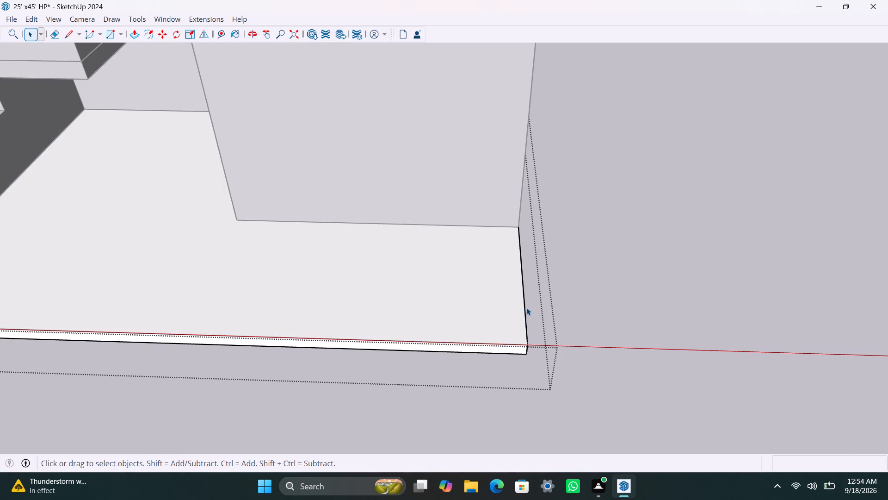
{"action": "left_click", "coordinate": [526, 307]}
{"action": "key", "text": "m"}
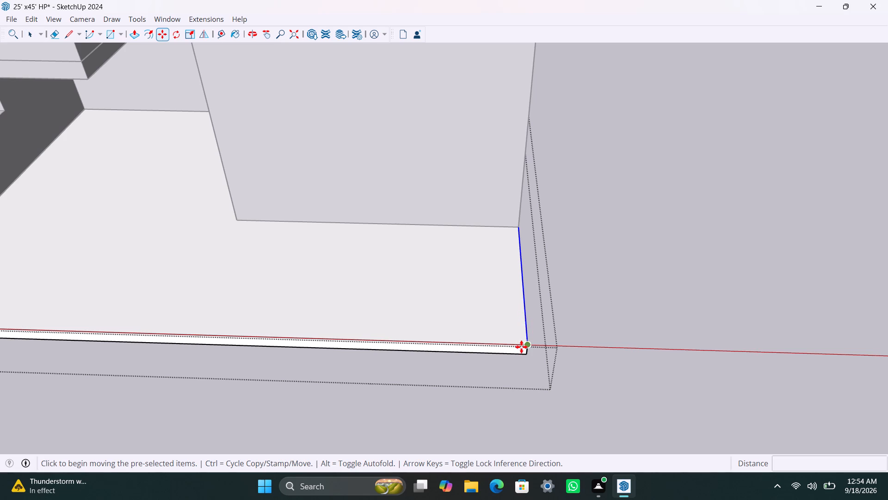
{"action": "left_click", "coordinate": [521, 347], "text": "ctrl"}
{"action": "type", "text": "4.5\""}
{"action": "key", "text": "Return"}
{"action": "key", "text": "space"}
Push/pull the narrow side strip 6' upward, and extend it a further 1' to form a side boundary wall.
{"action": "scroll", "coordinate": [424, 340], "scroll_direction": "down", "scroll_amount": 2}
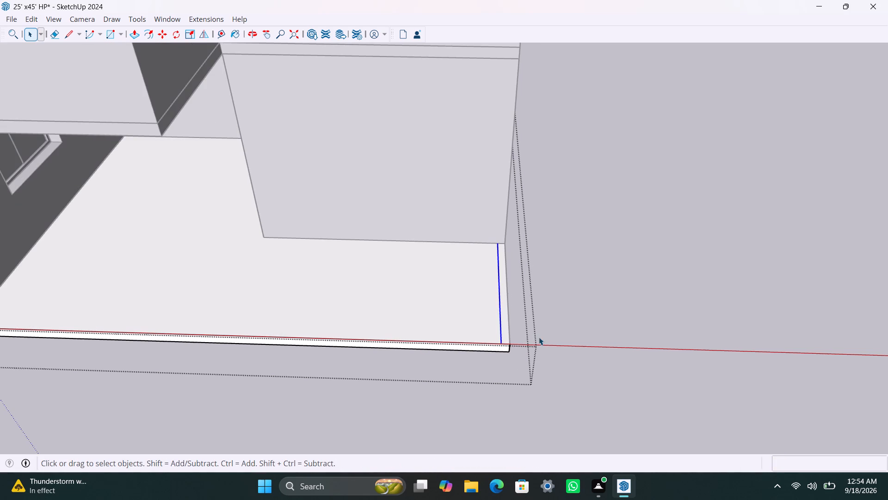
{"action": "scroll", "coordinate": [516, 320], "scroll_direction": "up", "scroll_amount": 1}
{"action": "left_click", "coordinate": [505, 300]}
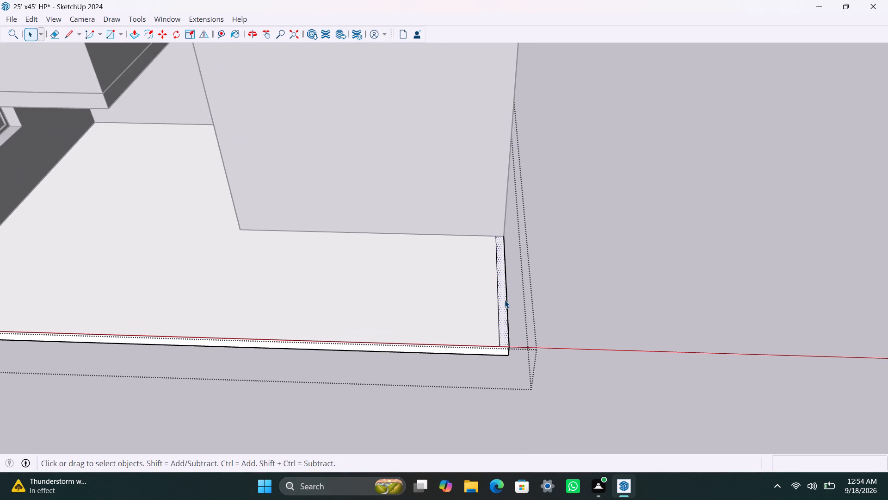
{"action": "key", "text": "p"}
{"action": "left_click_drag", "start_coordinate": [505, 300], "coordinate": [504, 253]}
{"action": "type", "text": "6'"}
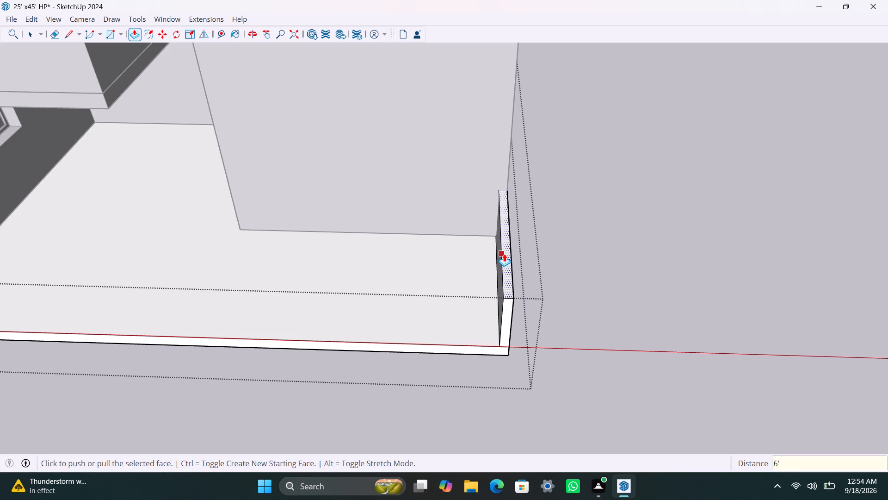
{"action": "key", "text": "Return"}
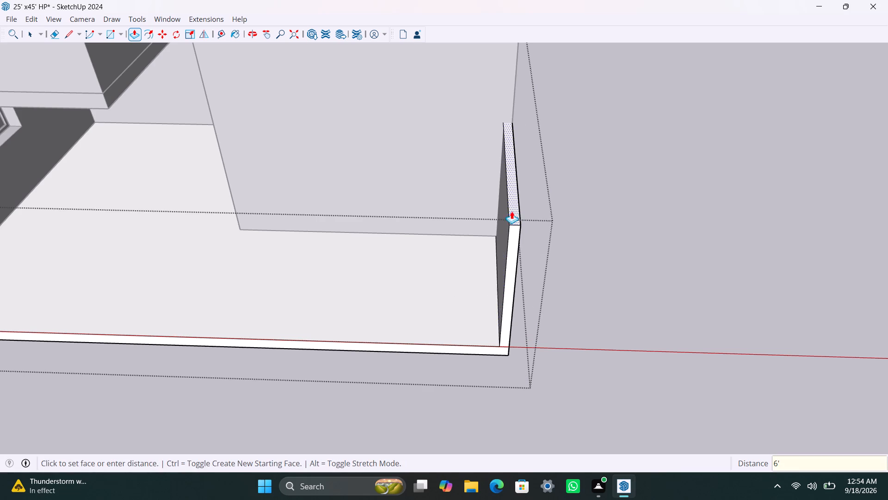
{"action": "left_click", "coordinate": [513, 207]}
{"action": "type", "text": "1'"}
{"action": "key", "text": "Return"}
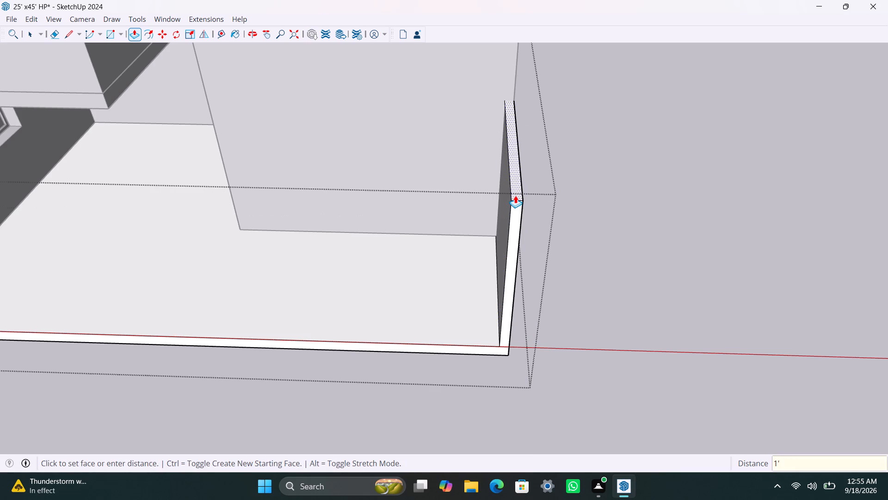
{"action": "key", "text": "space"}
Copy the front vertical edge of the boundary wall's inner face 4.5" back along that face.
{"action": "scroll", "coordinate": [493, 329], "scroll_direction": "down", "scroll_amount": 3}
{"action": "middle_click_drag", "start_coordinate": [399, 339], "coordinate": [561, 330], "text": "shift"}
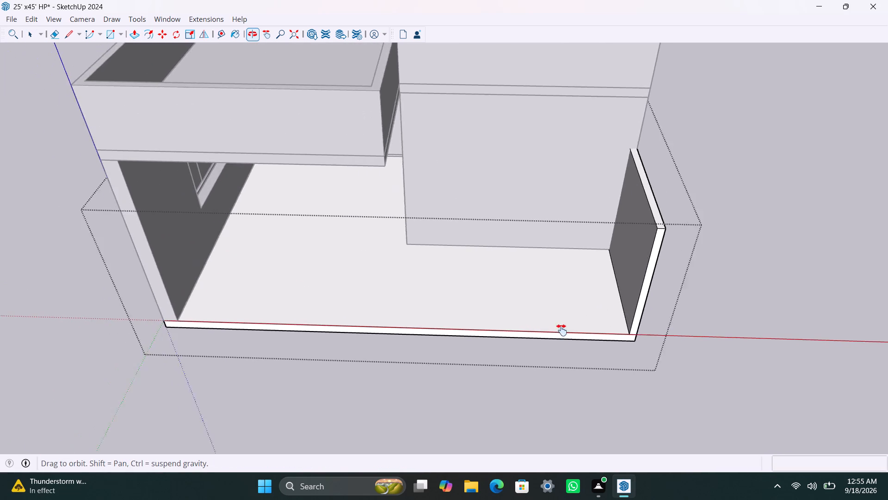
{"action": "middle_click_drag", "start_coordinate": [561, 330], "coordinate": [573, 331], "text": "shift"}
{"action": "middle_click_drag", "start_coordinate": [547, 348], "coordinate": [576, 310]}
{"action": "scroll", "coordinate": [671, 325], "scroll_direction": "up", "scroll_amount": 2}
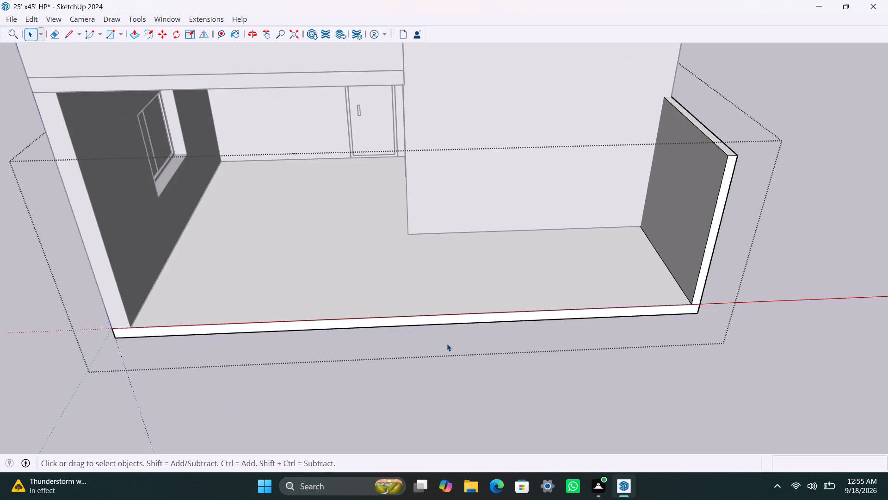
{"action": "middle_click_drag", "start_coordinate": [451, 354], "coordinate": [615, 375]}
{"action": "scroll", "coordinate": [705, 217], "scroll_direction": "up", "scroll_amount": 3}
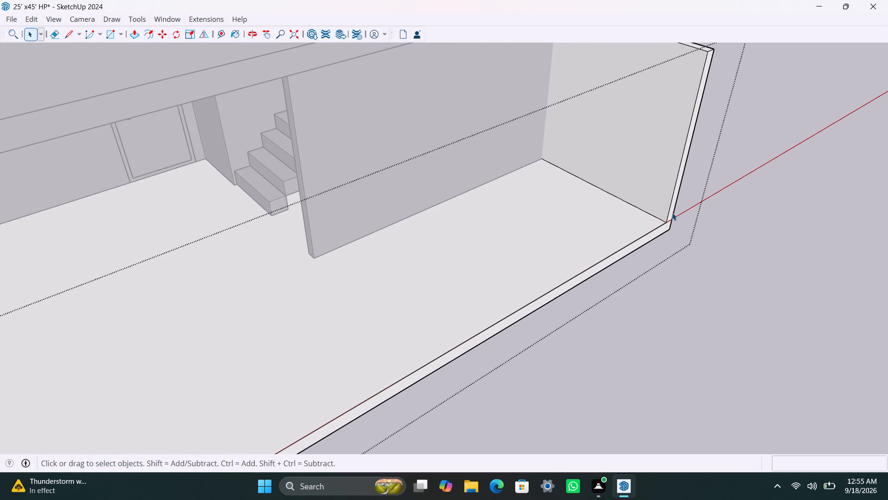
{"action": "left_click", "coordinate": [669, 210]}
{"action": "key", "text": "m"}
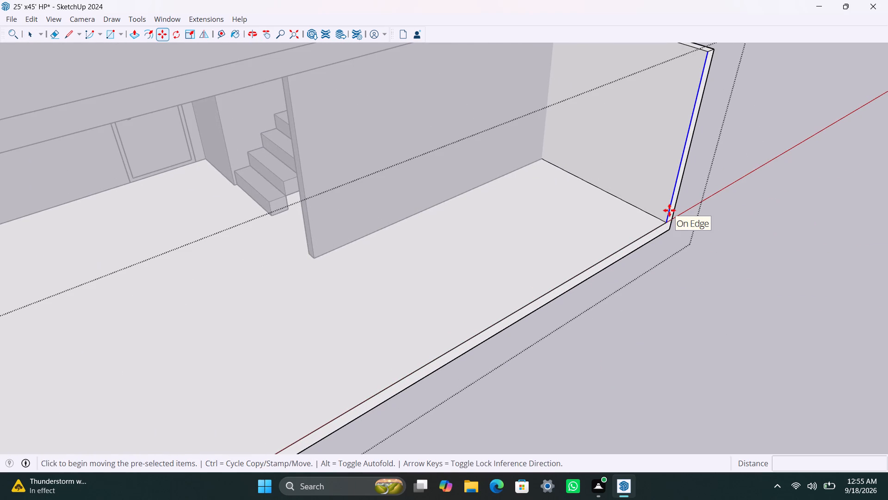
{"action": "left_click", "coordinate": [669, 217]}
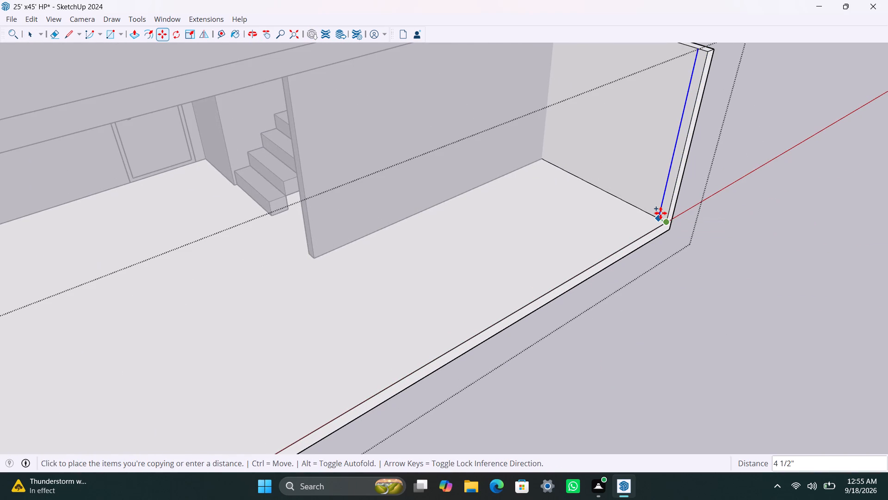
{"action": "type", "text": "4.5\""}
{"action": "key", "text": "Return"}
{"action": "key", "text": "space"}
Push/pull the 4.5" vertical strip along the slab's front edge until it aligns with the house wall corner beside the porch.
{"action": "left_click", "coordinate": [668, 200]}
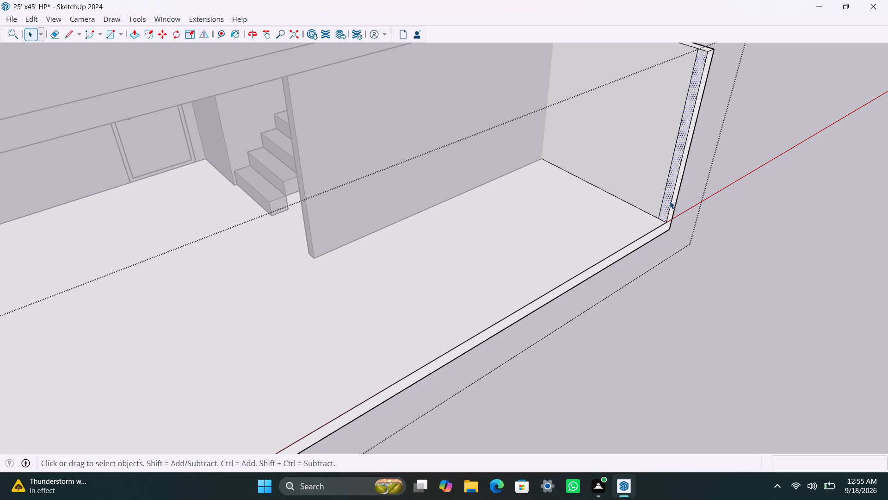
{"action": "key", "text": "p"}
{"action": "left_click_drag", "start_coordinate": [670, 200], "coordinate": [646, 237]}
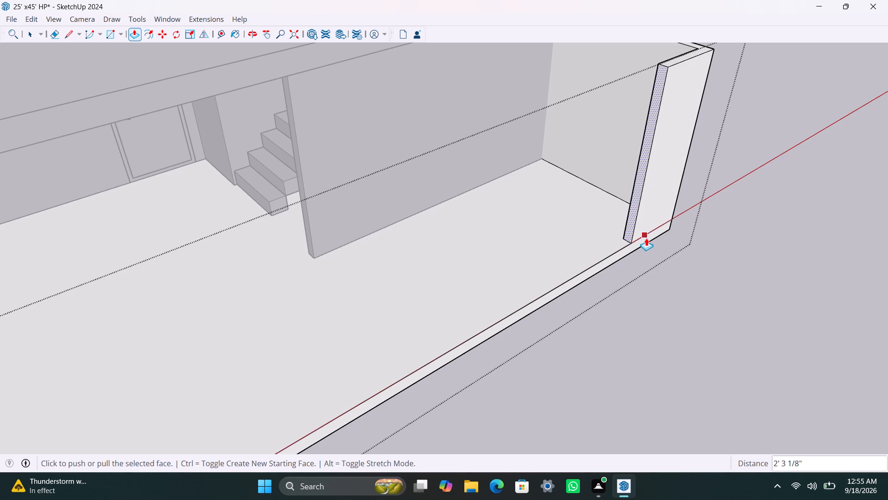
{"action": "left_click_drag", "start_coordinate": [635, 247], "coordinate": [613, 256]}
{"action": "left_click_drag", "start_coordinate": [530, 285], "coordinate": [521, 289]}
{"action": "left_click_drag", "start_coordinate": [599, 247], "coordinate": [562, 282]}
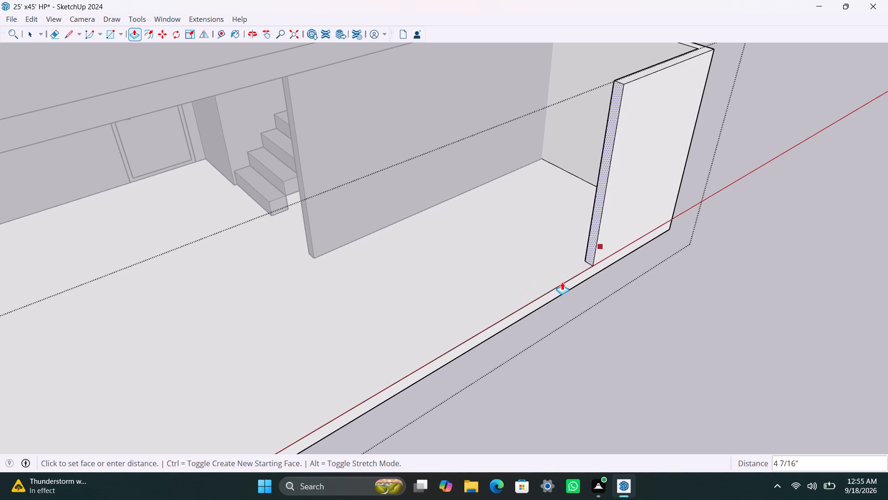
{"action": "left_click_drag", "start_coordinate": [562, 282], "coordinate": [407, 374]}
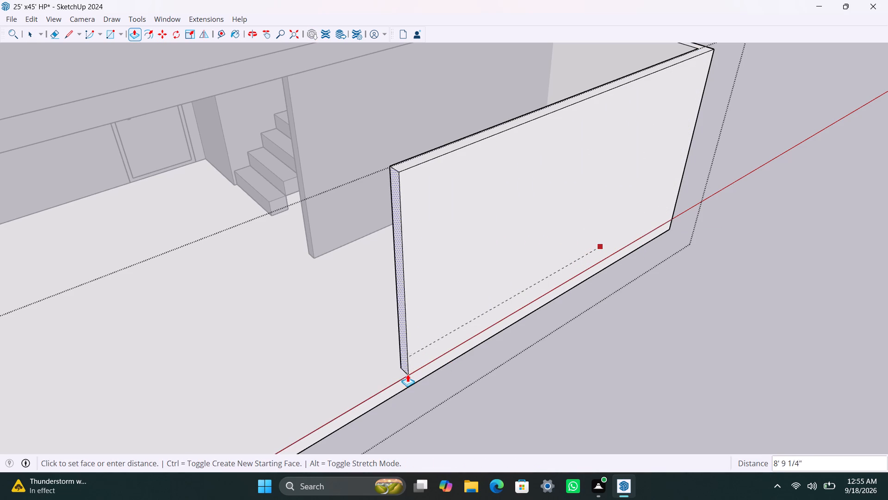
{"action": "left_click_drag", "start_coordinate": [407, 374], "coordinate": [314, 231]}
{"action": "key", "text": "space"}
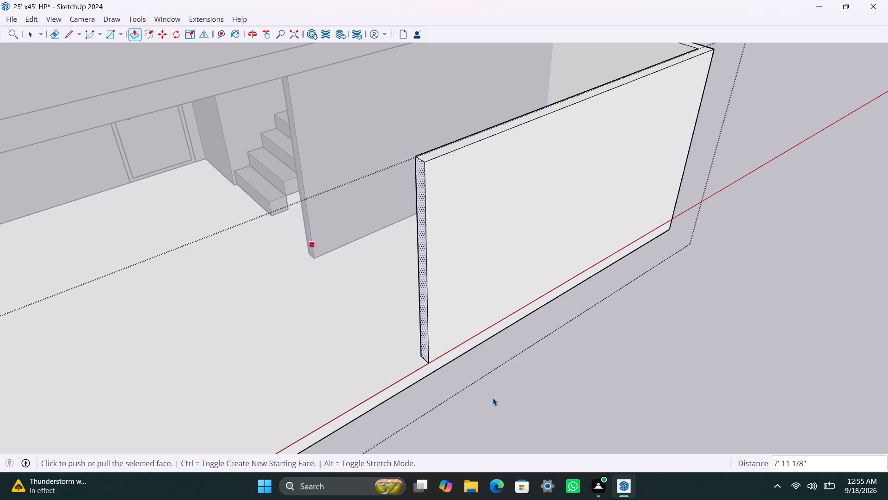
Open the house walls group and copy the inner front vertical edge of the porch's side wall 4.5" back along the wall.
{"action": "scroll", "coordinate": [520, 406], "scroll_direction": "down", "scroll_amount": 4}
{"action": "middle_click_drag", "start_coordinate": [584, 383], "coordinate": [422, 385]}
{"action": "scroll", "coordinate": [413, 370], "scroll_direction": "down", "scroll_amount": 3}
{"action": "middle_click_drag", "start_coordinate": [332, 370], "coordinate": [504, 269], "text": "shift"}
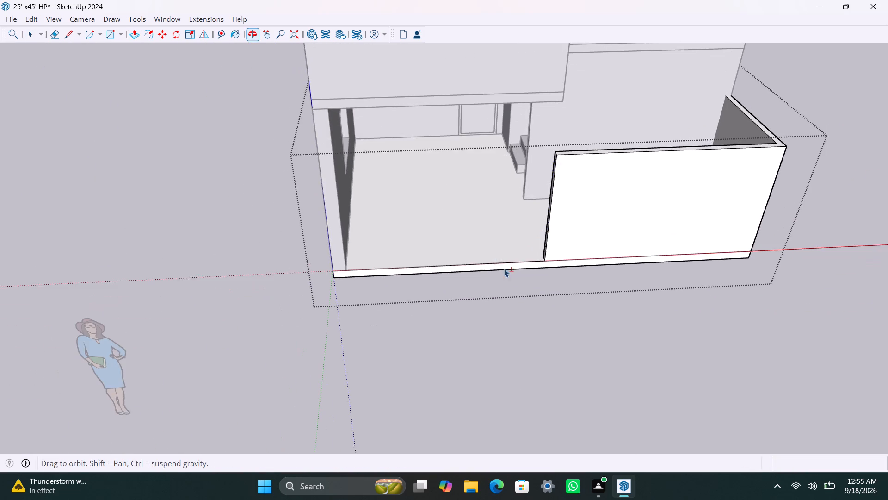
{"action": "scroll", "coordinate": [362, 260], "scroll_direction": "up", "scroll_amount": 2}
{"action": "middle_click_drag", "start_coordinate": [441, 250], "coordinate": [308, 263]}
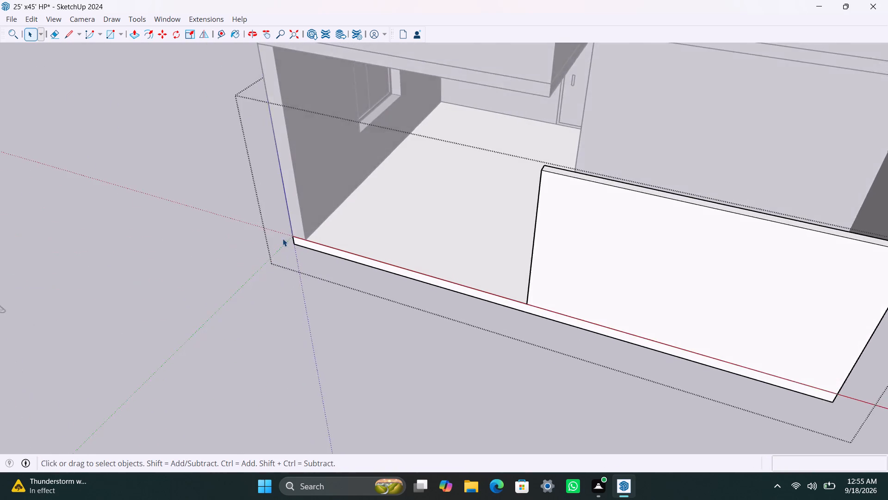
{"action": "scroll", "coordinate": [293, 227], "scroll_direction": "up", "scroll_amount": 2}
{"action": "left_click", "coordinate": [303, 217]}
{"action": "double_click", "coordinate": [305, 215]}
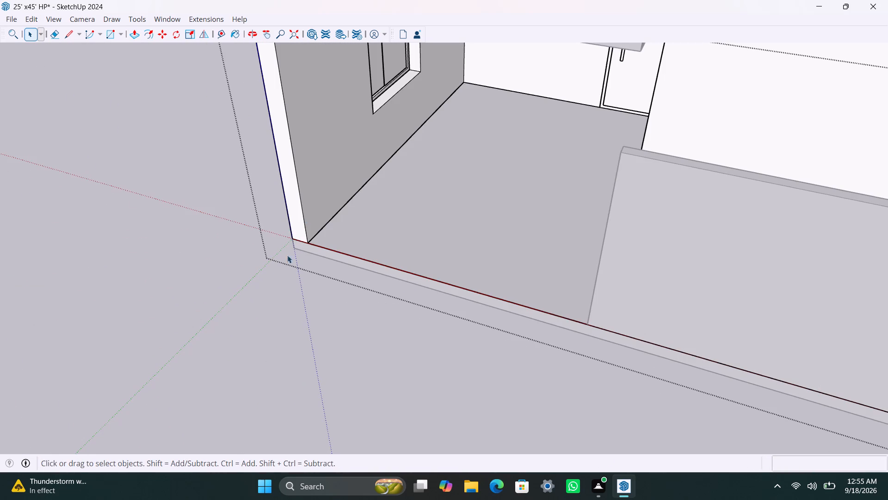
{"action": "left_click", "coordinate": [308, 236]}
{"action": "key", "text": "m"}
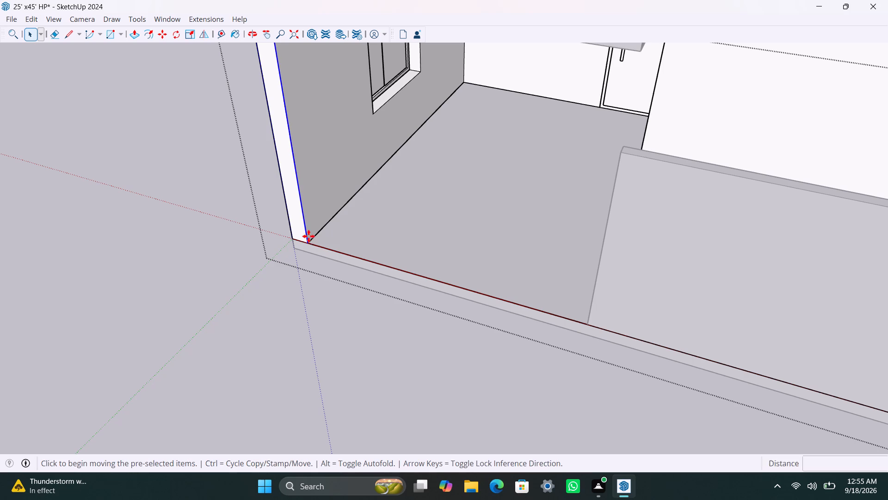
{"action": "left_click", "coordinate": [308, 236]}
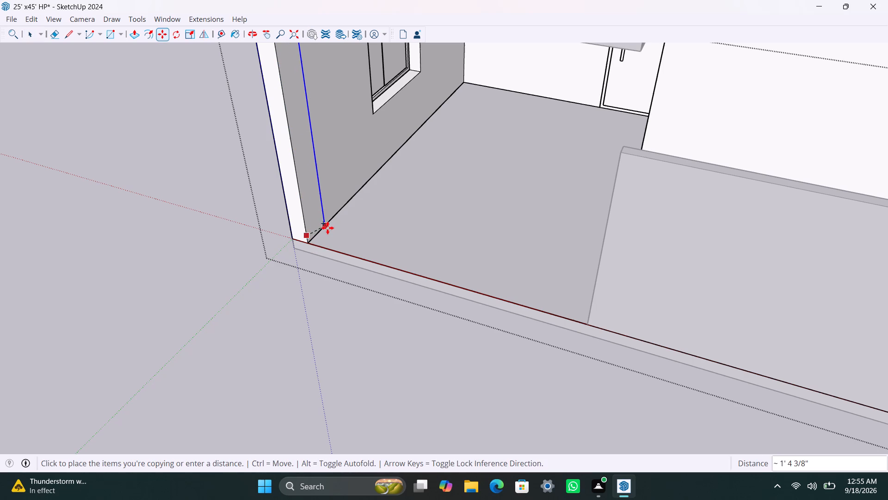
{"action": "key", "text": "Escape"}
{"action": "left_click", "coordinate": [311, 240]}
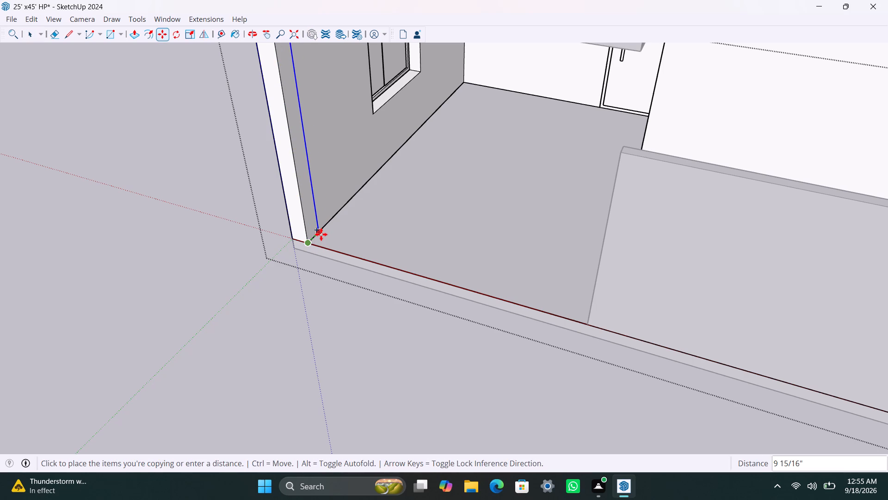
{"action": "type", "text": "4.5\""}
{"action": "key", "text": "Return"}
{"action": "key", "text": "space"}
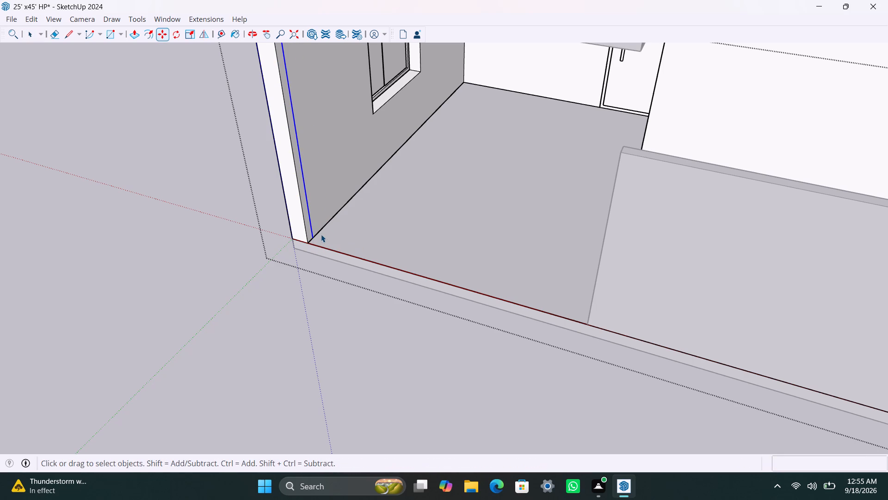
Push/pull the new strip on the porch side wall 1' toward the opening to form a return, and leave the group.
{"action": "scroll", "coordinate": [321, 234], "scroll_direction": "up", "scroll_amount": 5}
{"action": "left_click", "coordinate": [303, 229]}
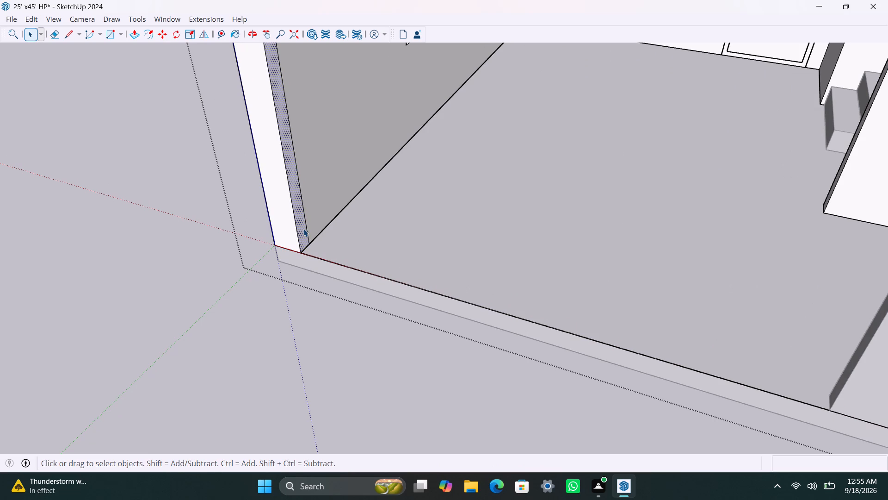
{"action": "key", "text": "p"}
{"action": "left_click_drag", "start_coordinate": [303, 228], "coordinate": [336, 253]}
{"action": "type", "text": "1'"}
{"action": "key", "text": "Return"}
{"action": "key", "text": "space"}
{"action": "scroll", "coordinate": [312, 302], "scroll_direction": "down", "scroll_amount": 12}
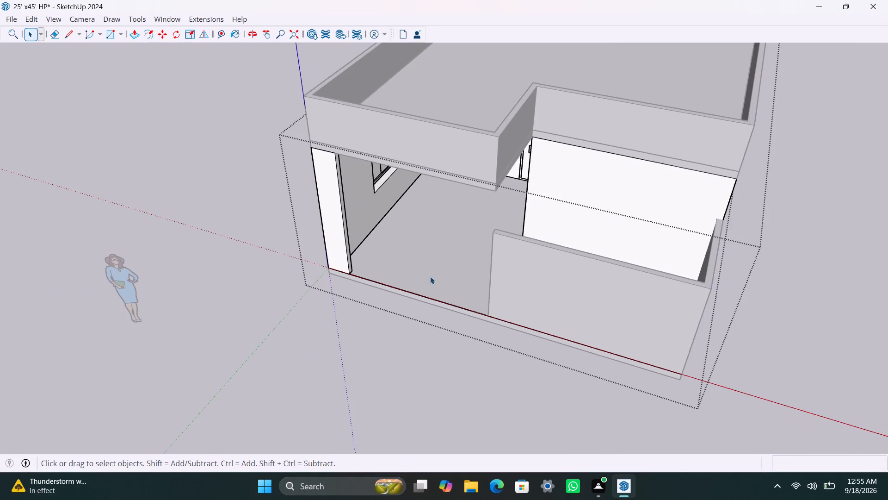
{"action": "left_click", "coordinate": [407, 335]}
Save the model with the front boundary wall and the porch wall return.
{"action": "scroll", "coordinate": [374, 308], "scroll_direction": "up", "scroll_amount": 2}
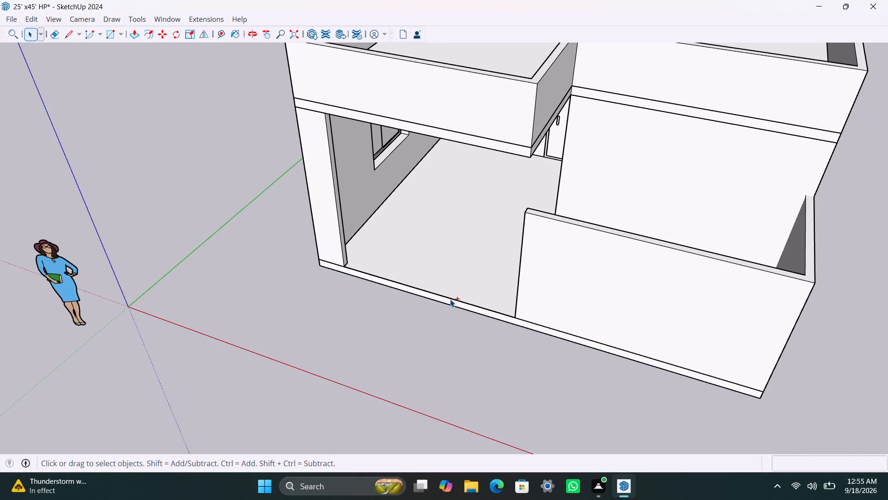
{"action": "key", "text": "ctrl+s"}
{"action": "key", "text": "space"}
{"action": "left_click", "coordinate": [393, 309]}
{"action": "scroll", "coordinate": [398, 301], "scroll_direction": "down", "scroll_amount": 3}
{"action": "middle_click_drag", "start_coordinate": [419, 337], "coordinate": [487, 254]}
{"action": "key", "text": "ctrl+s"}
Move the roof slab and parapet group off the house, clear to the side along the red axis.
{"action": "scroll", "coordinate": [474, 311], "scroll_direction": "down", "scroll_amount": 2}
{"action": "middle_click_drag", "start_coordinate": [434, 337], "coordinate": [452, 343]}
{"action": "left_click", "coordinate": [468, 137]}
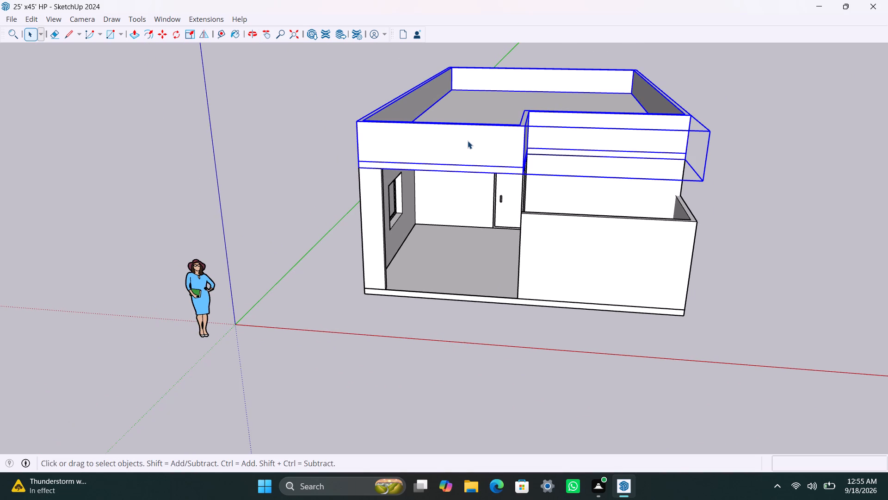
{"action": "key", "text": "m"}
{"action": "left_click", "coordinate": [447, 149]}
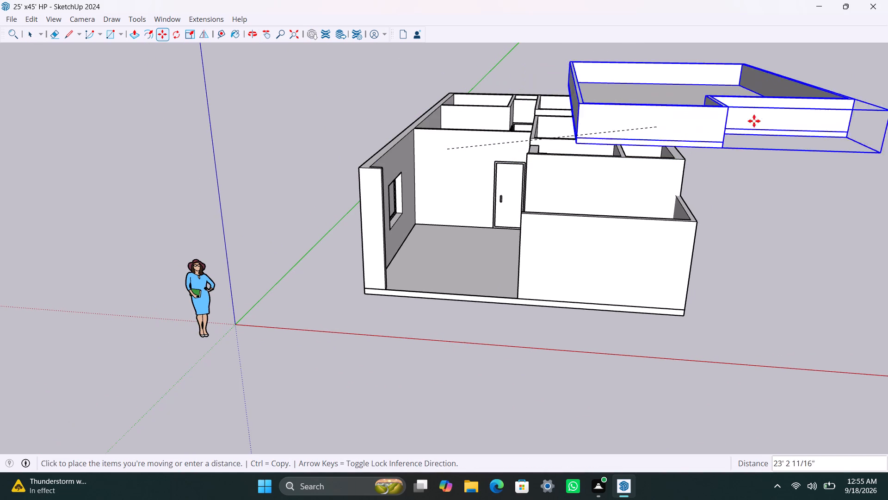
{"action": "left_click", "coordinate": [818, 115]}
{"action": "key", "text": "space"}
Display the V-Ray for SketchUp, V-Ray Utilities and V-Ray Lights tool sets in the workspace.
{"action": "right_click_drag", "start_coordinate": [464, 30], "coordinate": [469, 33]}
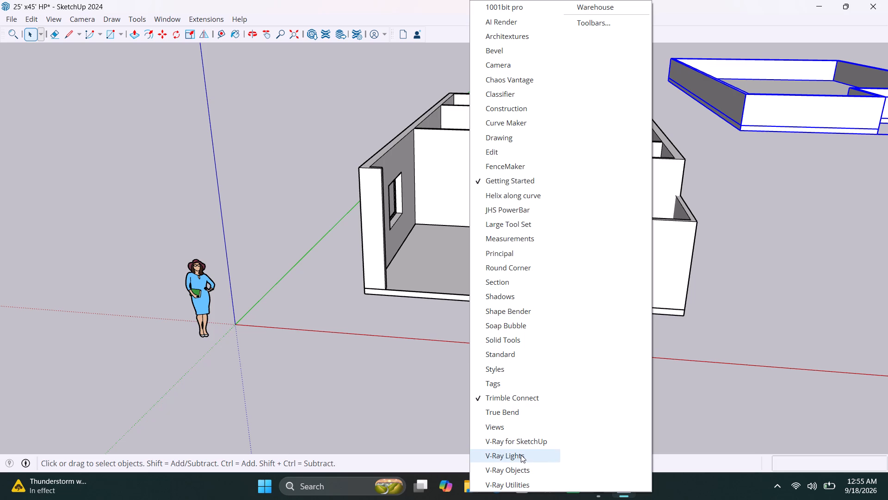
{"action": "left_click", "coordinate": [525, 441]}
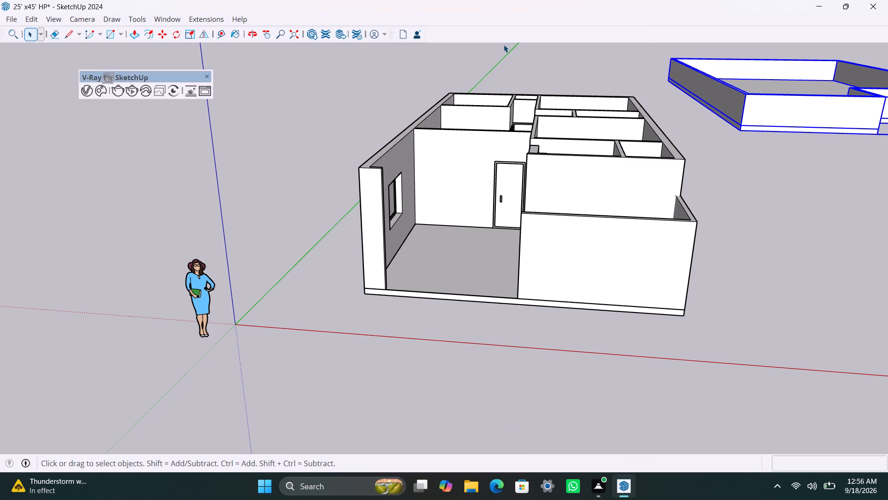
{"action": "right_click", "coordinate": [506, 33]}
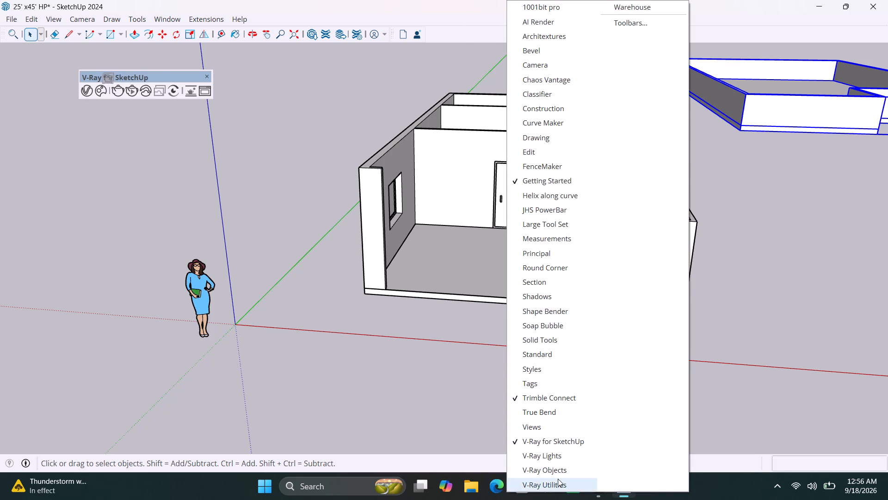
{"action": "left_click", "coordinate": [558, 479]}
{"action": "right_click", "coordinate": [460, 33]}
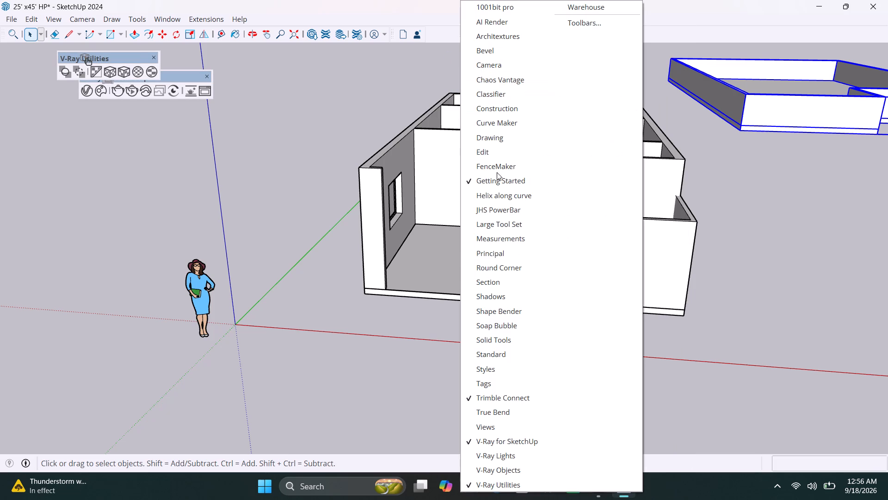
{"action": "left_click", "coordinate": [515, 452]}
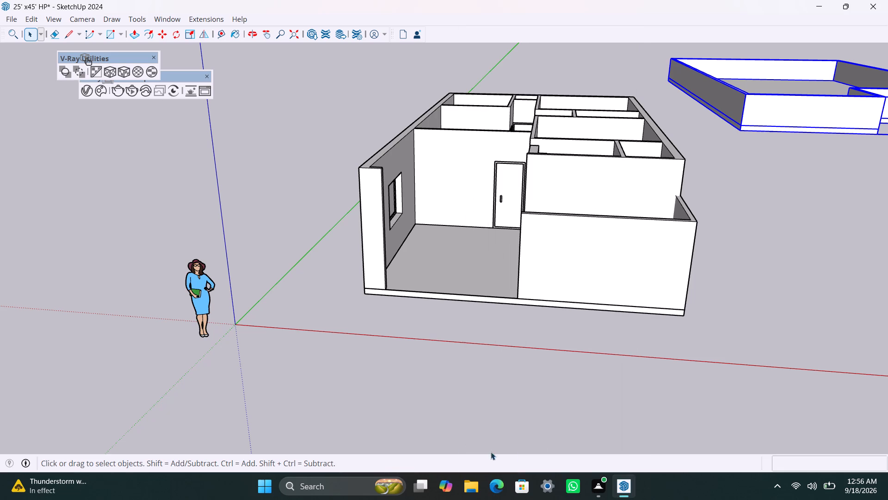
Open the Chaos Cosmos asset library and show its online Ceramic & porcelain materials.
{"action": "left_click", "coordinate": [103, 88]}
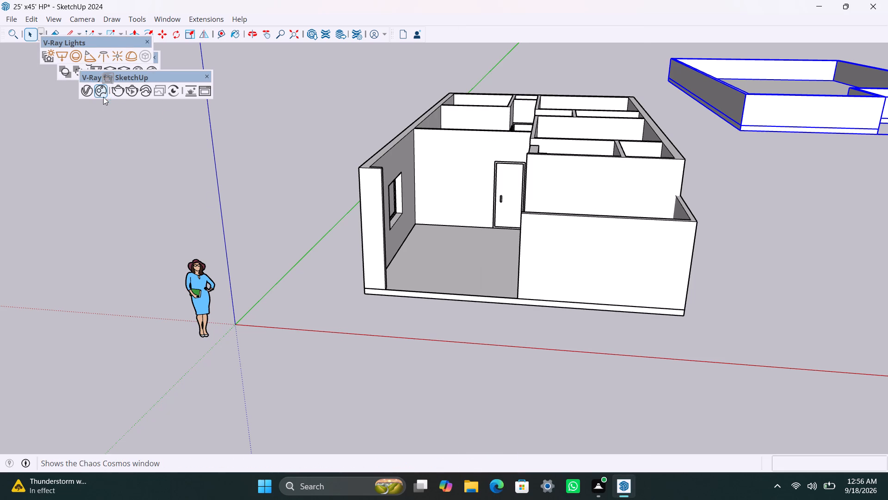
{"action": "left_click", "coordinate": [101, 92]}
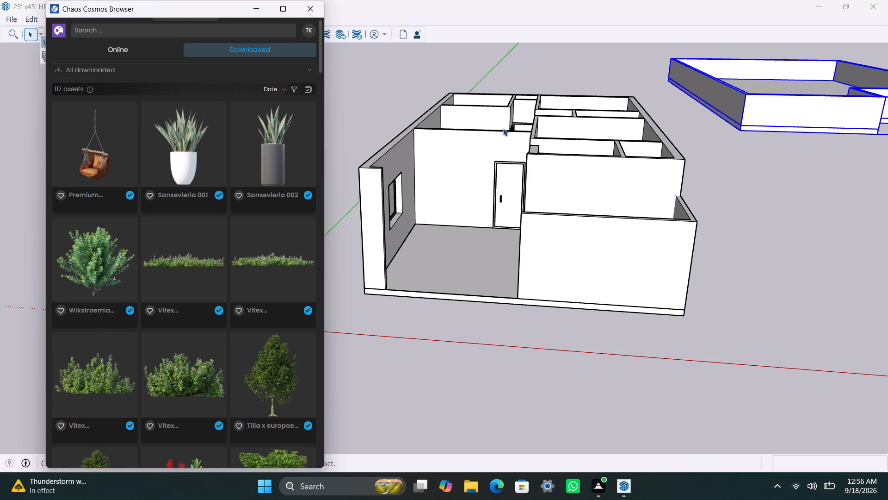
{"action": "left_click", "coordinate": [124, 52]}
{"action": "left_click", "coordinate": [160, 66]}
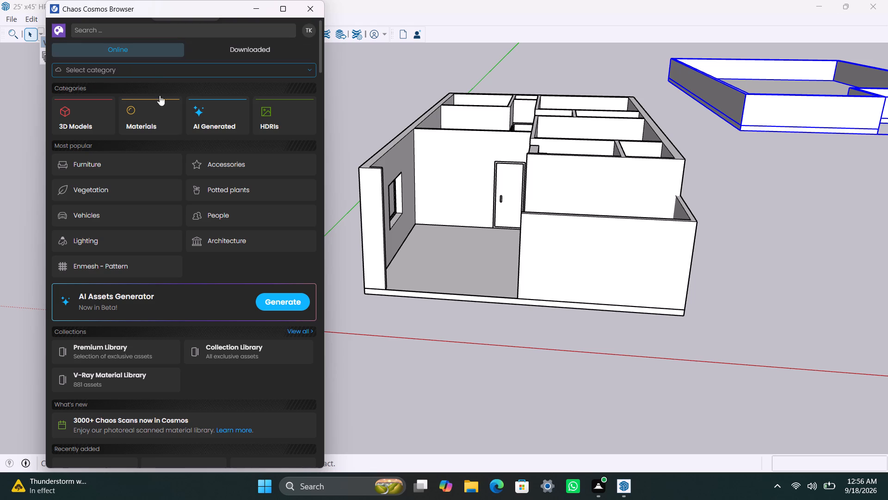
{"action": "left_click", "coordinate": [121, 108]}
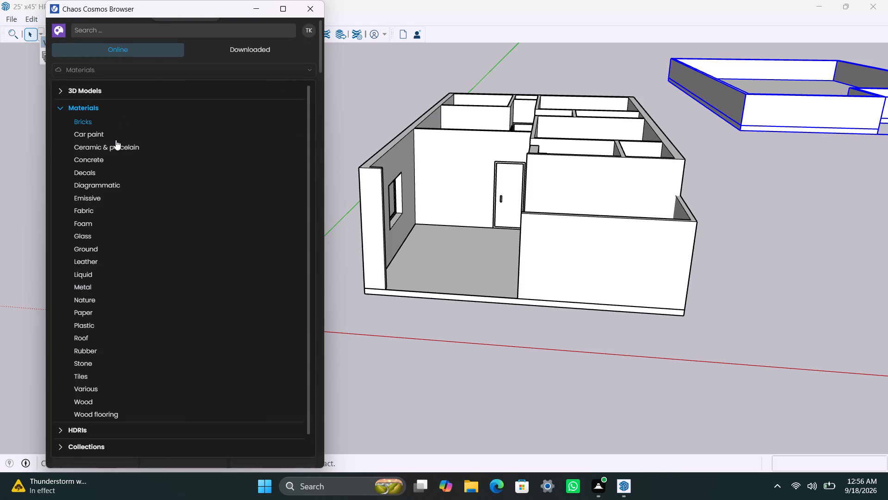
{"action": "left_click", "coordinate": [116, 149]}
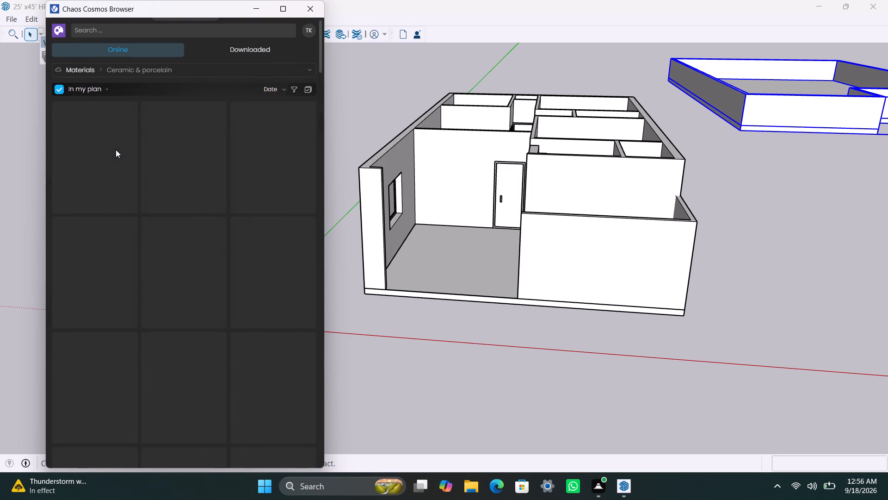
Look through the Ceramic & porcelain materials for finishes suitable for the house.
{"action": "scroll", "coordinate": [240, 272], "scroll_direction": "down", "scroll_amount": 2}
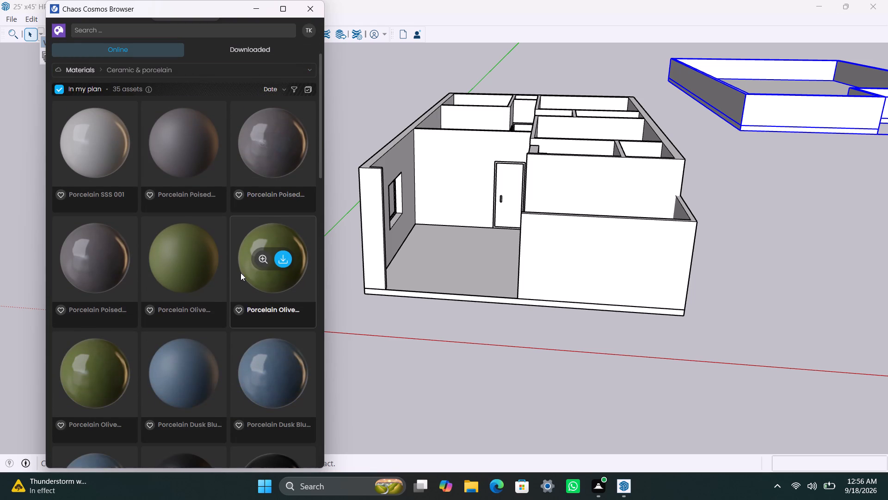
{"action": "scroll", "coordinate": [244, 303], "scroll_direction": "down", "scroll_amount": 11}
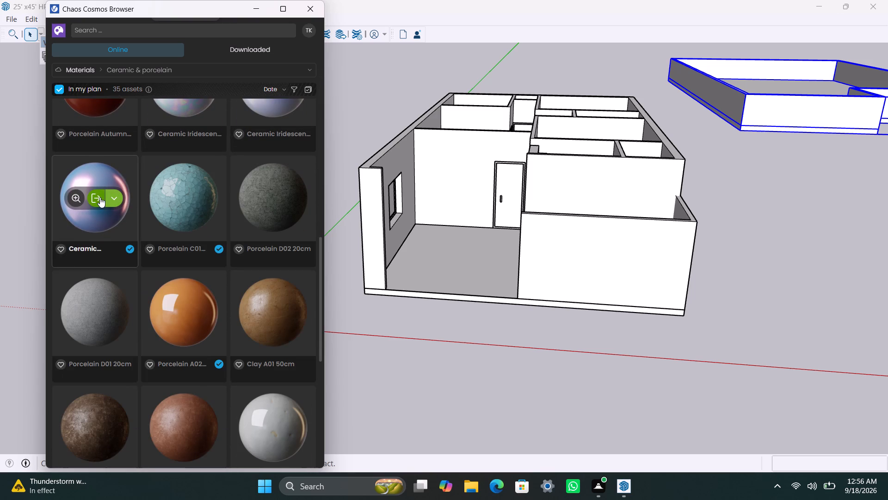
{"action": "scroll", "coordinate": [197, 327], "scroll_direction": "down", "scroll_amount": 3}
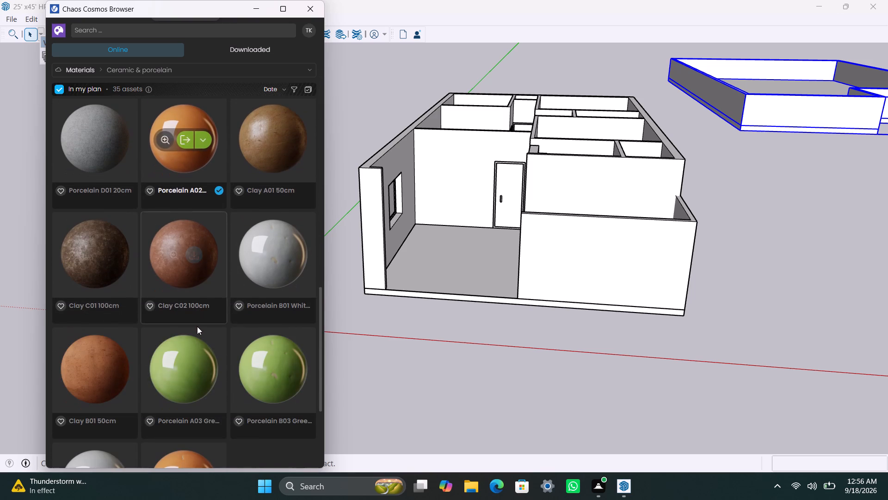
{"action": "scroll", "coordinate": [197, 324], "scroll_direction": "down", "scroll_amount": 3}
{"action": "scroll", "coordinate": [197, 322], "scroll_direction": "up", "scroll_amount": 2}
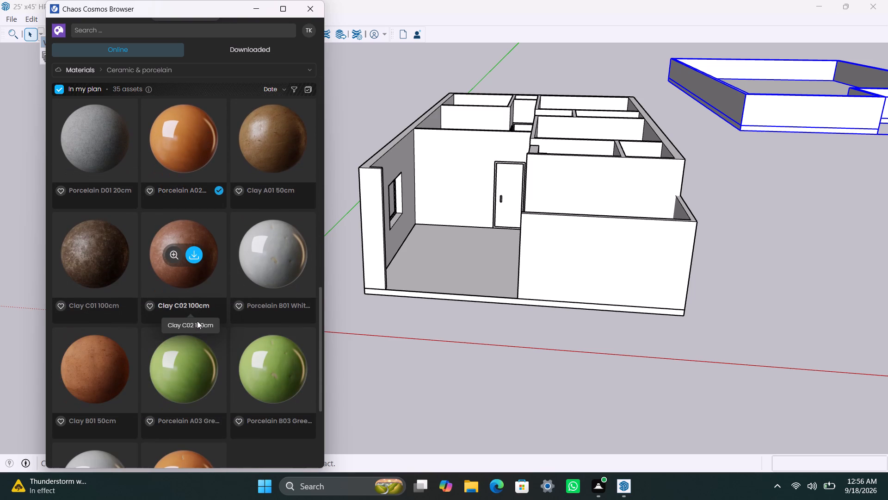
{"action": "scroll", "coordinate": [190, 241], "scroll_direction": "down", "scroll_amount": 2}
{"action": "scroll", "coordinate": [192, 250], "scroll_direction": "up", "scroll_amount": 5}
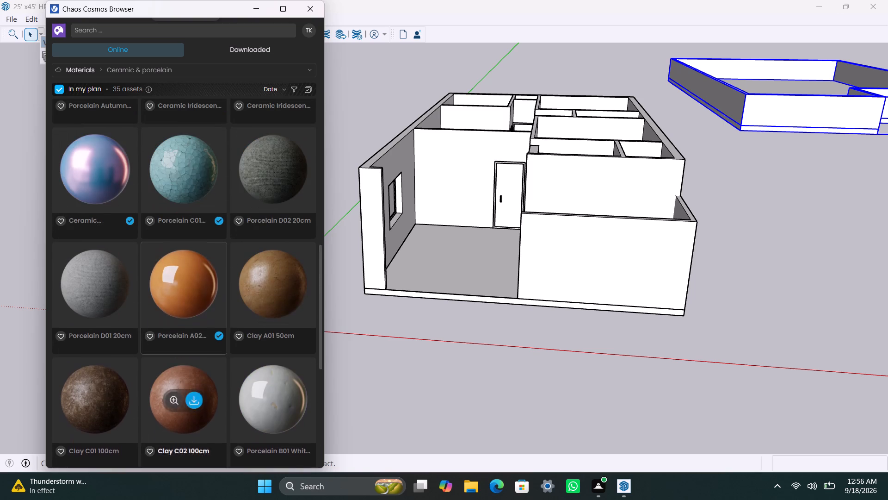
{"action": "scroll", "coordinate": [158, 255], "scroll_direction": "up", "scroll_amount": 2}
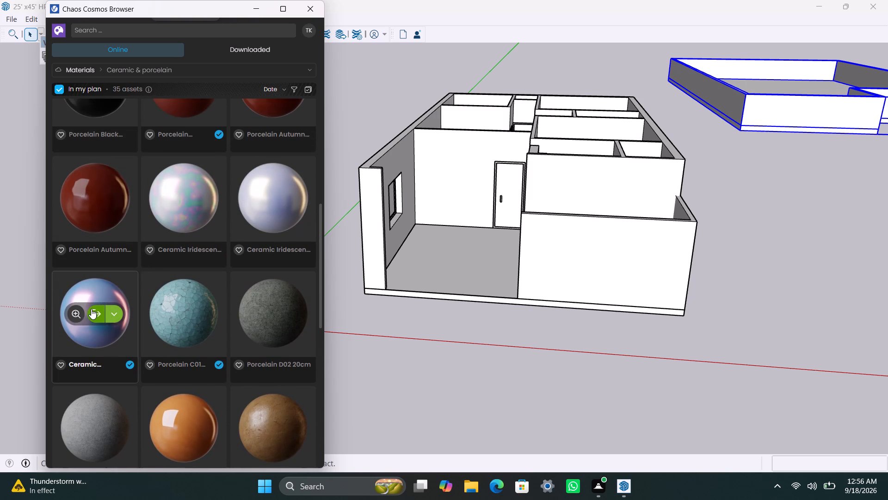
{"action": "scroll", "coordinate": [231, 305], "scroll_direction": "down", "scroll_amount": 3}
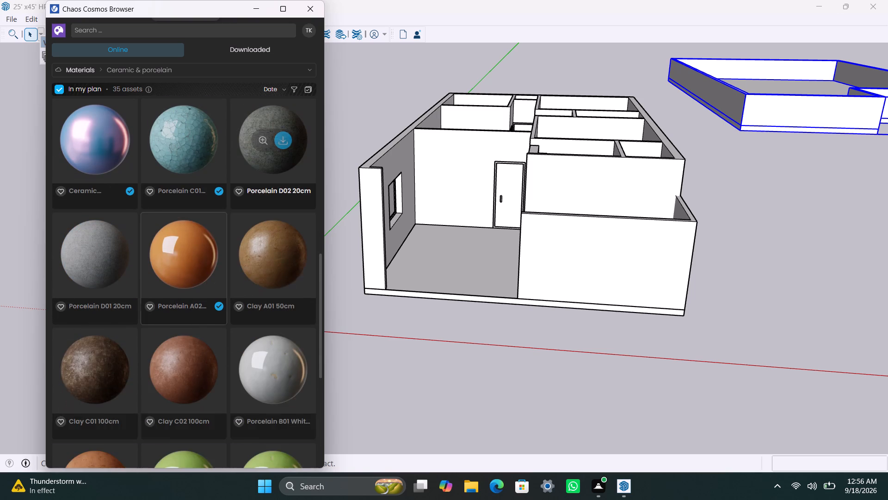
{"action": "scroll", "coordinate": [201, 275], "scroll_direction": "up", "scroll_amount": 4}
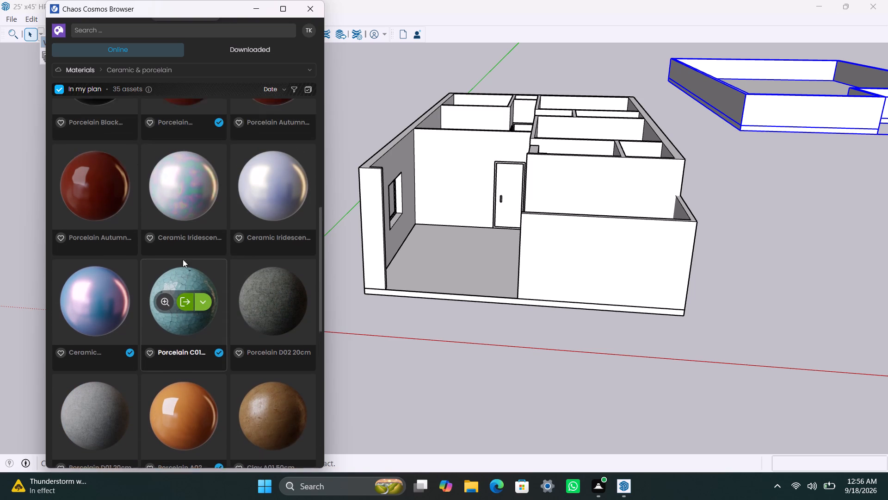
{"action": "scroll", "coordinate": [181, 259], "scroll_direction": "up", "scroll_amount": 6}
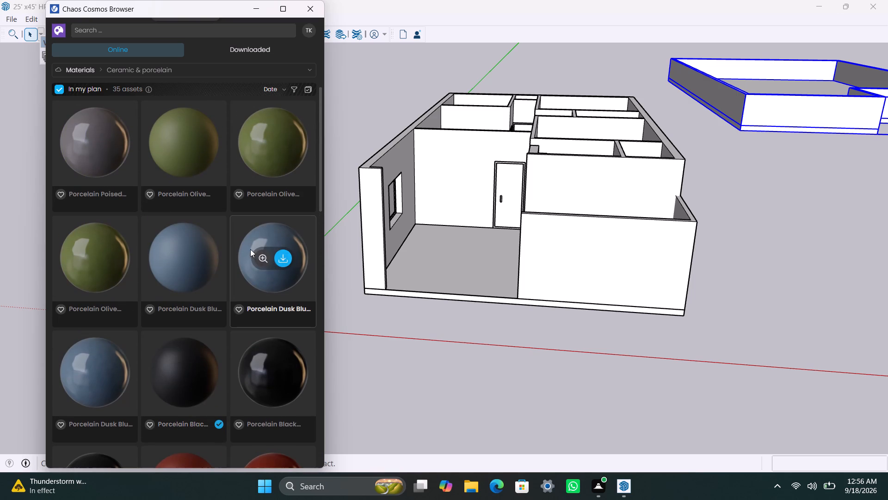
Download the Porcelain Dusk Blue Glossy Rough 001 and Porcelain SSS 001 materials and import both into the model.
{"action": "left_click", "coordinate": [284, 259]}
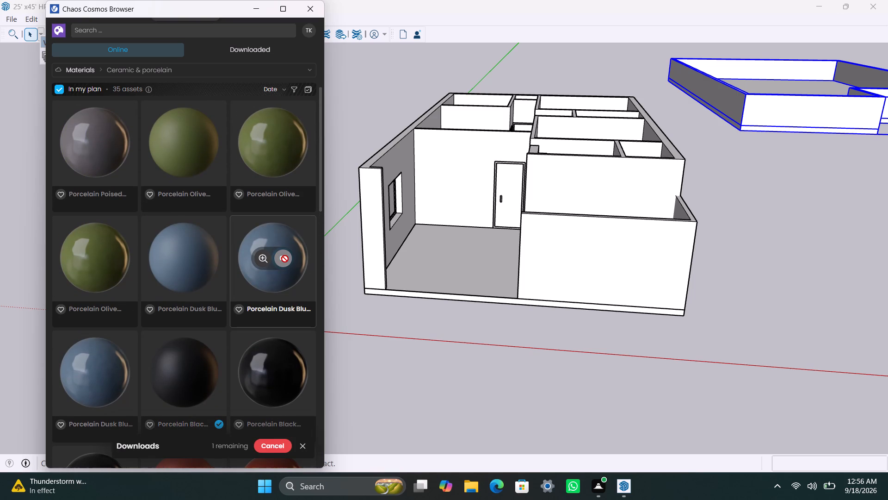
{"action": "scroll", "coordinate": [236, 271], "scroll_direction": "up", "scroll_amount": 2}
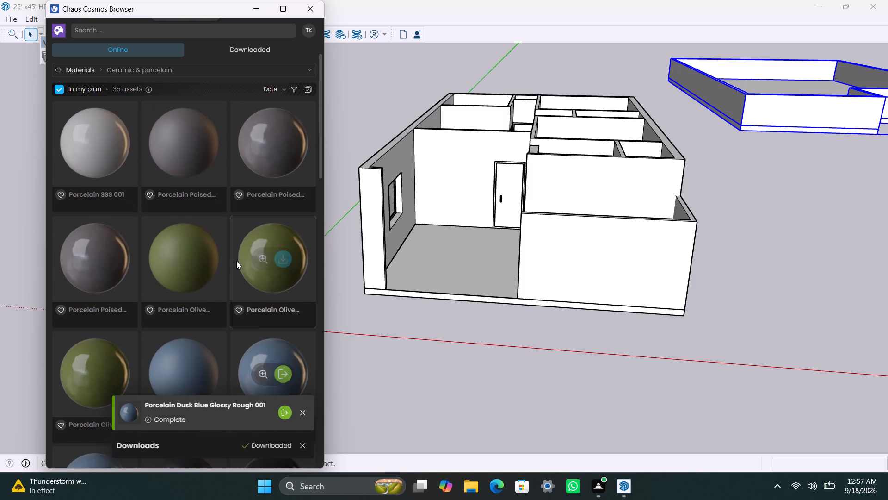
{"action": "scroll", "coordinate": [236, 261], "scroll_direction": "up", "scroll_amount": 2}
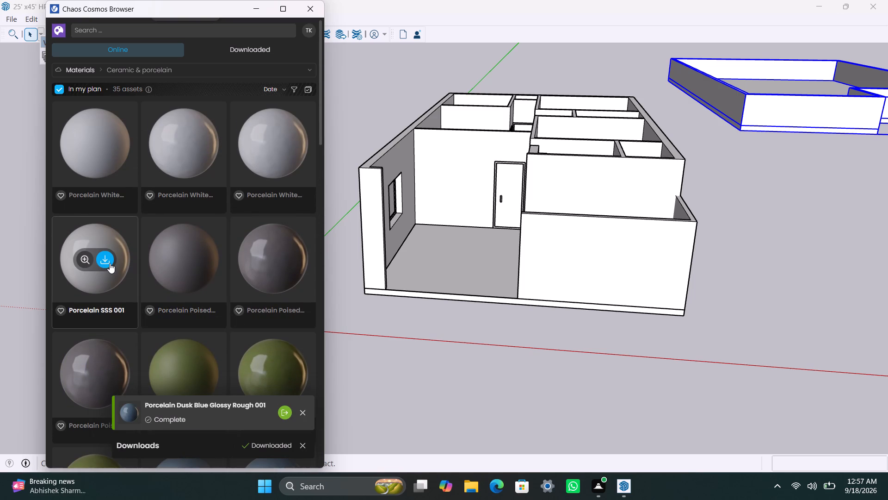
{"action": "left_click", "coordinate": [110, 263]}
{"action": "scroll", "coordinate": [205, 239], "scroll_direction": "up", "scroll_amount": 3}
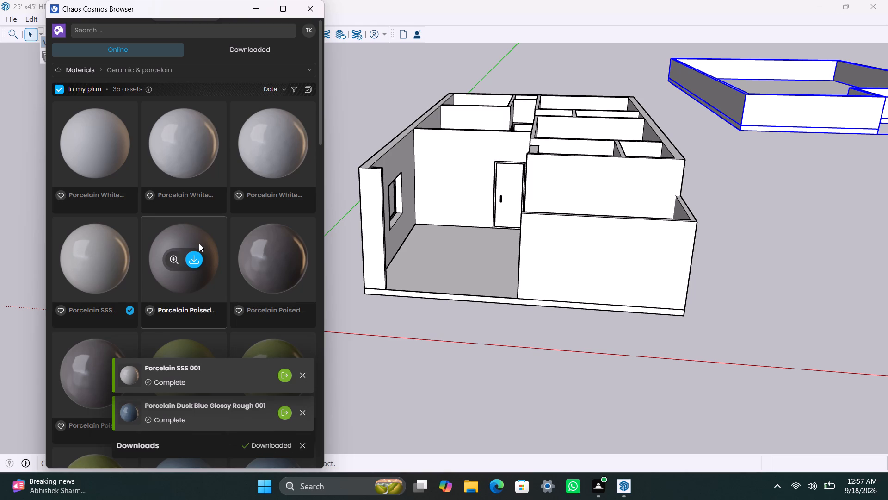
{"action": "left_click", "coordinate": [288, 412]}
{"action": "scroll", "coordinate": [267, 305], "scroll_direction": "down", "scroll_amount": 4}
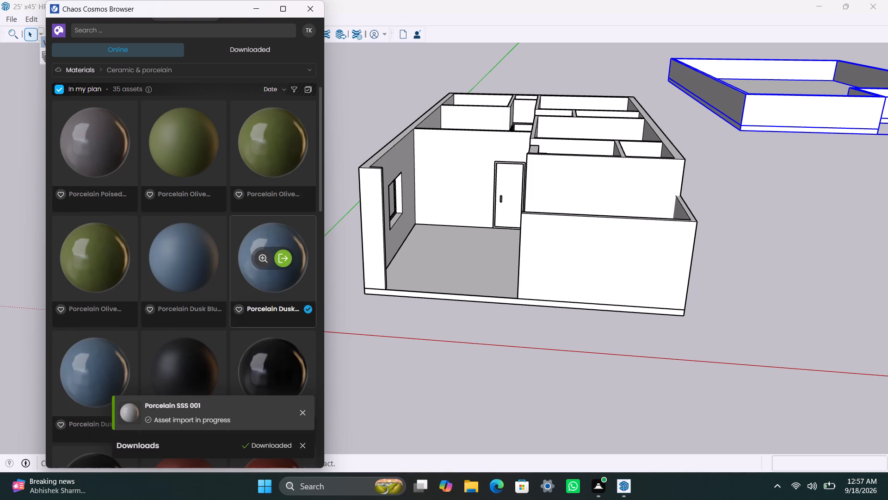
{"action": "left_click", "coordinate": [286, 266]}
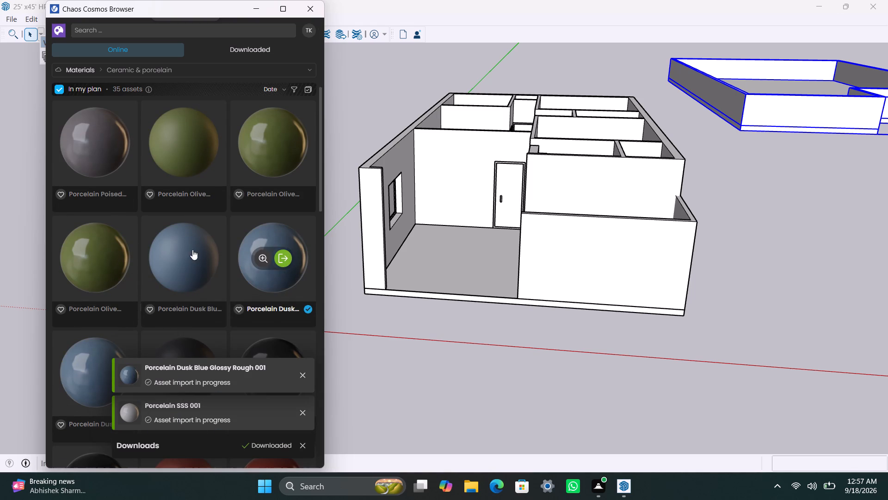
Download Glass Thin Clear 001 from the Glass materials and import it into the model.
{"action": "left_click", "coordinate": [193, 69]}
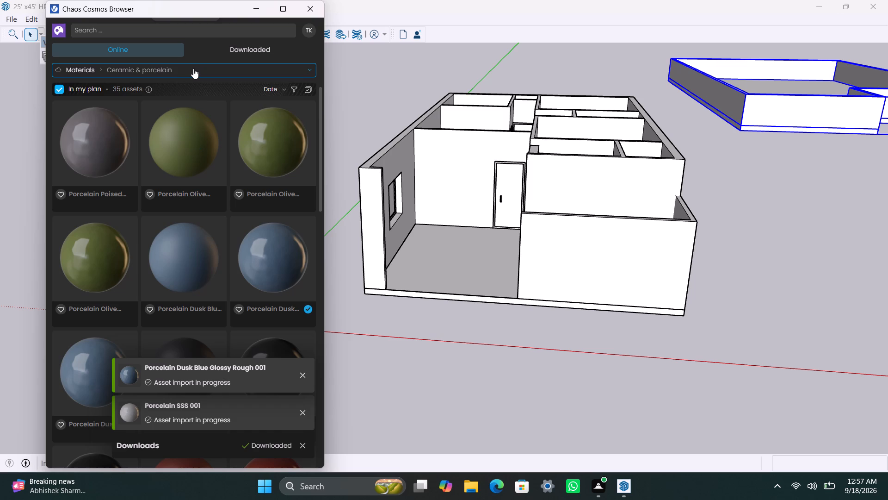
{"action": "left_click", "coordinate": [91, 237]}
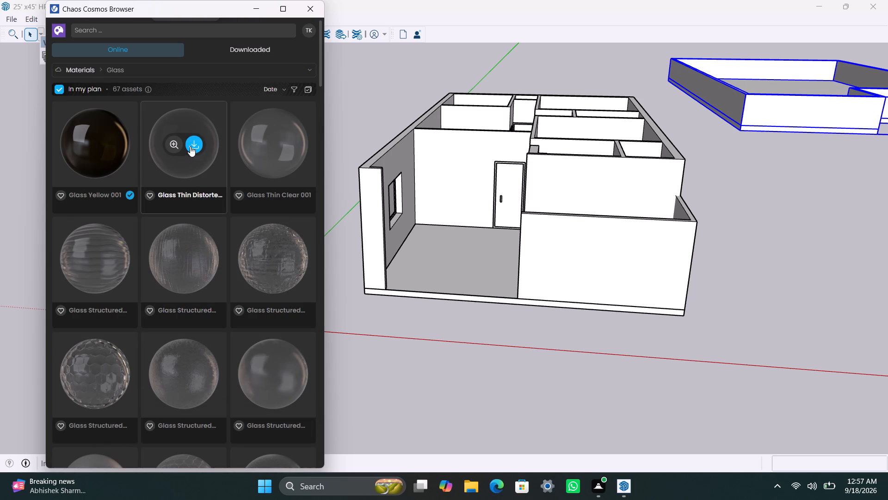
{"action": "left_click", "coordinate": [284, 147]}
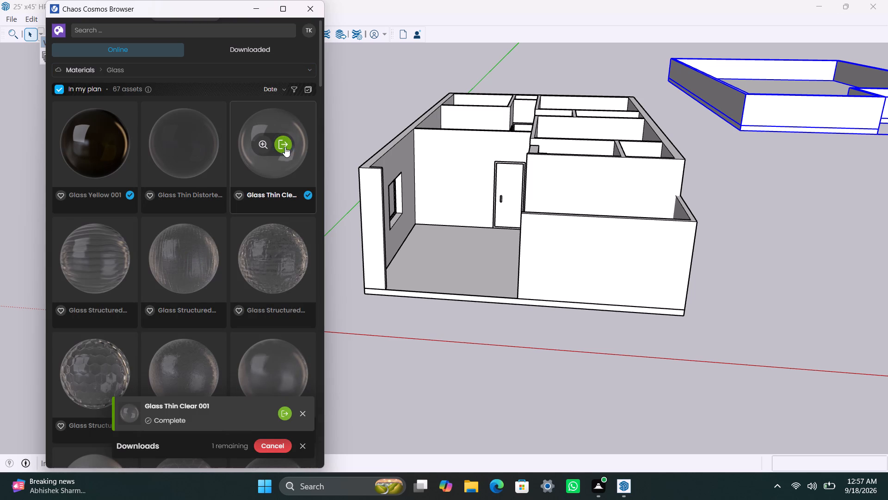
{"action": "left_click", "coordinate": [285, 151]}
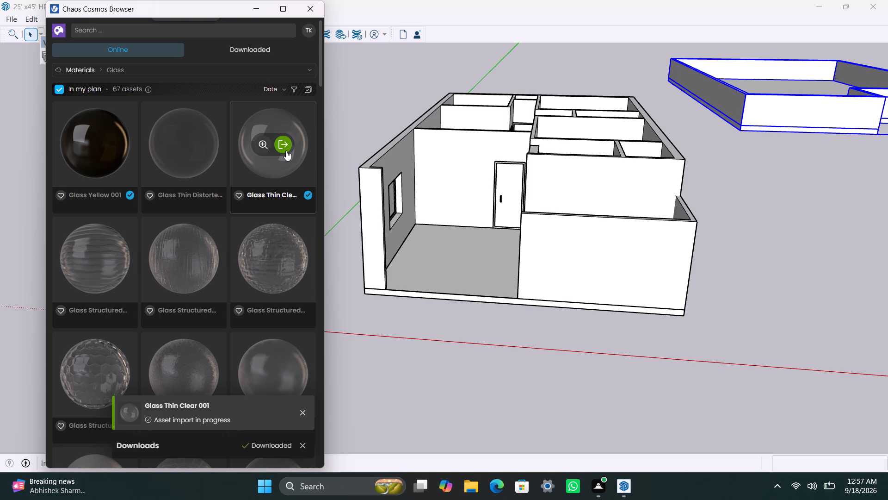
Import the already downloaded Metal Sandblasted Black 200cm from the Metal materials into the model.
{"action": "left_click", "coordinate": [167, 73]}
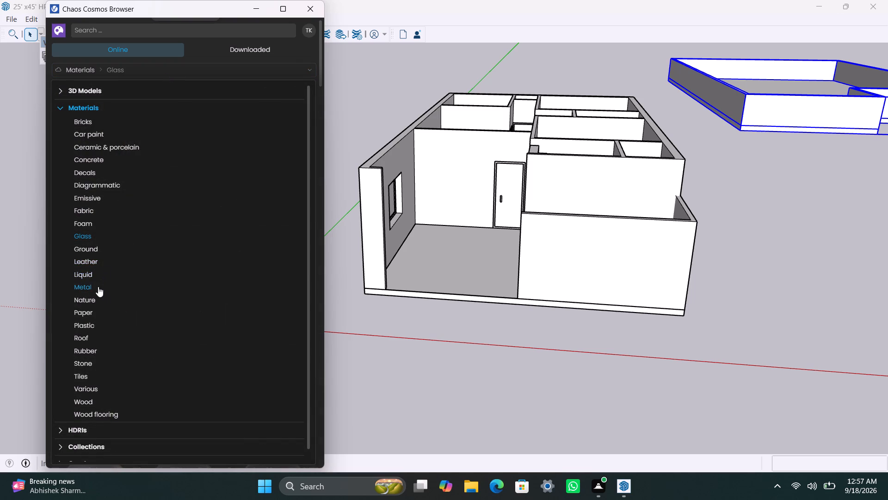
{"action": "left_click", "coordinate": [98, 287]}
{"action": "scroll", "coordinate": [203, 327], "scroll_direction": "down", "scroll_amount": 4}
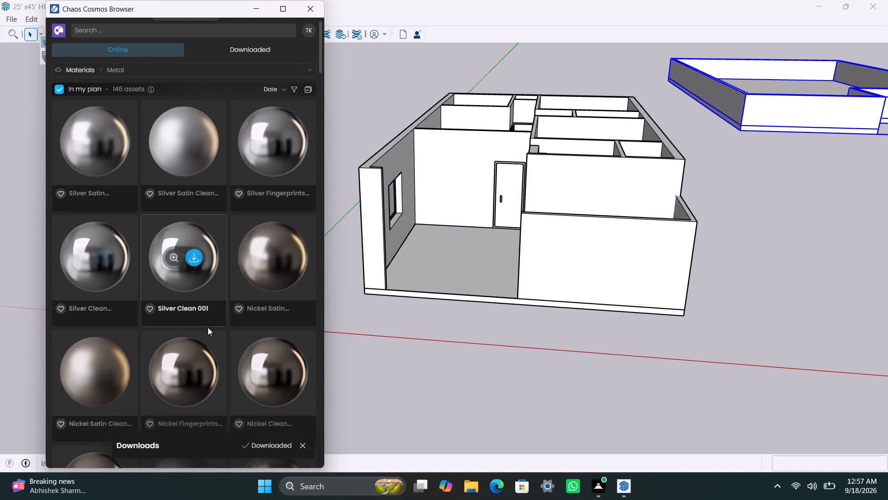
{"action": "scroll", "coordinate": [255, 280], "scroll_direction": "down", "scroll_amount": 2}
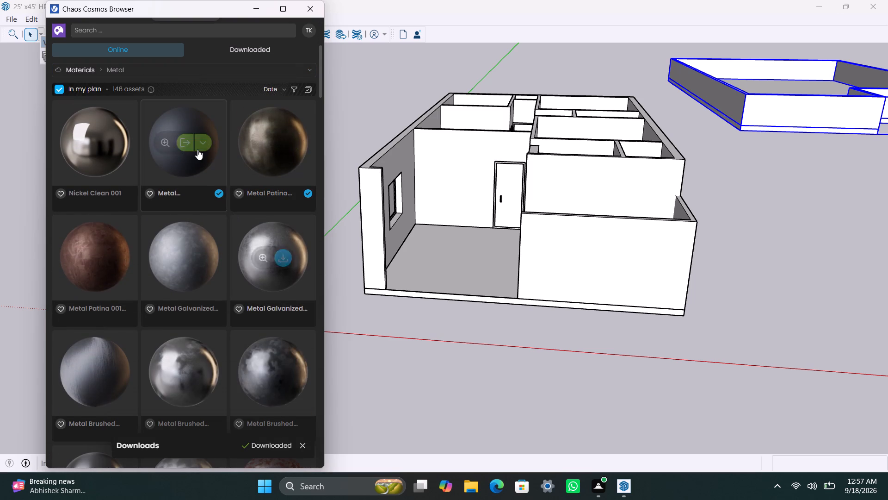
{"action": "left_click", "coordinate": [184, 139]}
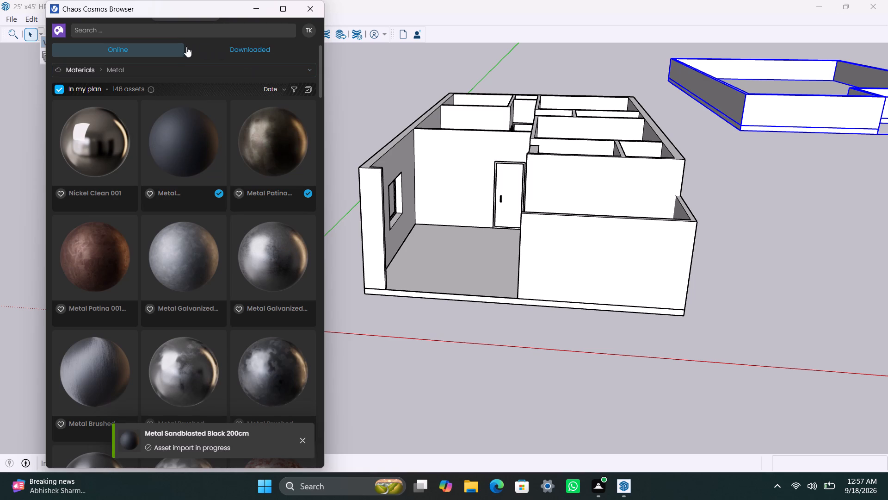
Download Brown Tiles 240cm from the Tiles materials and import it into the model.
{"action": "left_click", "coordinate": [158, 66]}
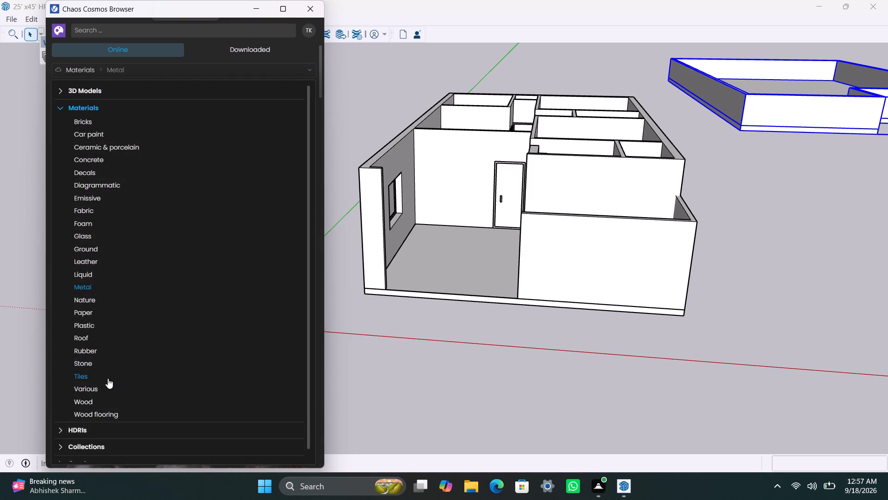
{"action": "left_click", "coordinate": [104, 376]}
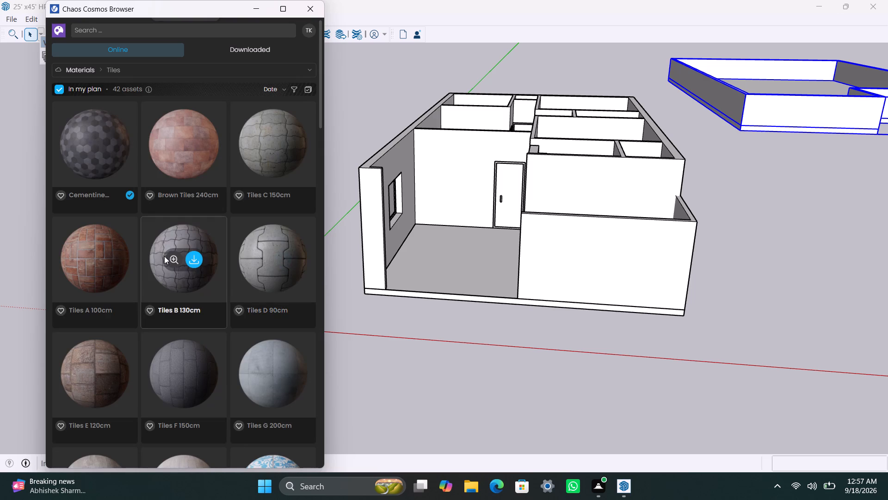
{"action": "left_click", "coordinate": [194, 140]}
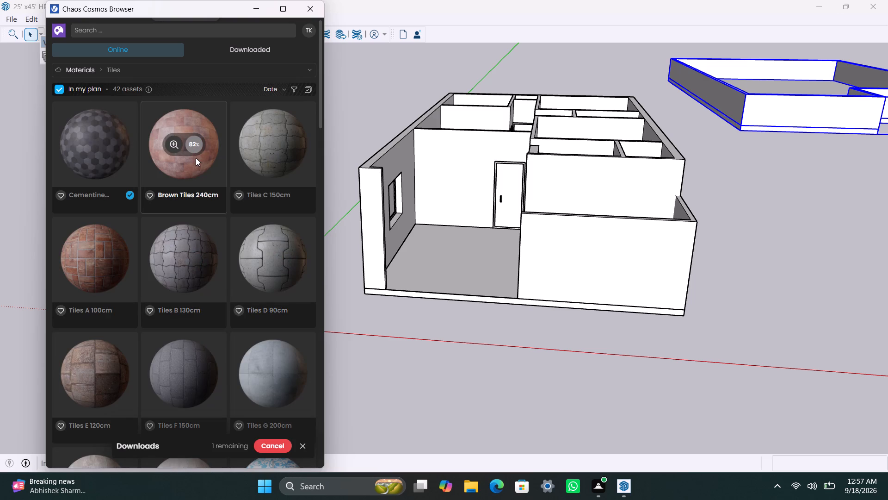
{"action": "left_click", "coordinate": [185, 147]}
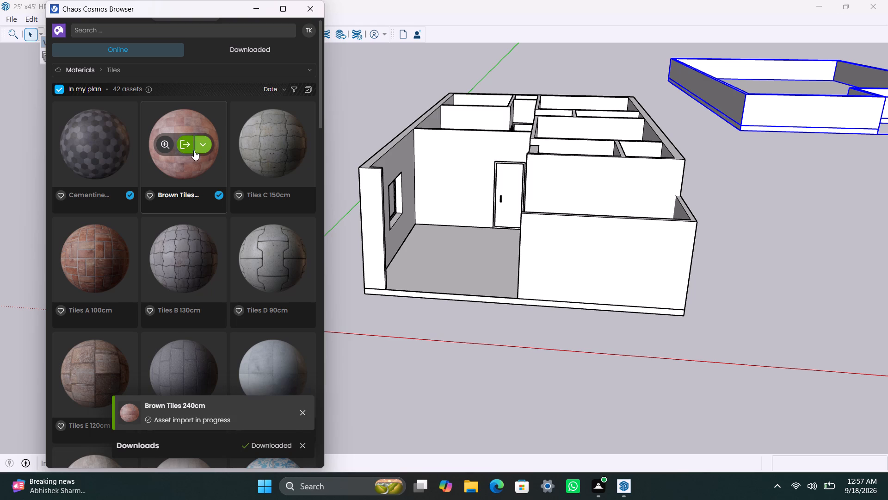
Import the already downloaded Two Color Maple Panels 300cm from the Wood flooring materials and put the Cosmos browser away.
{"action": "left_click", "coordinate": [215, 69]}
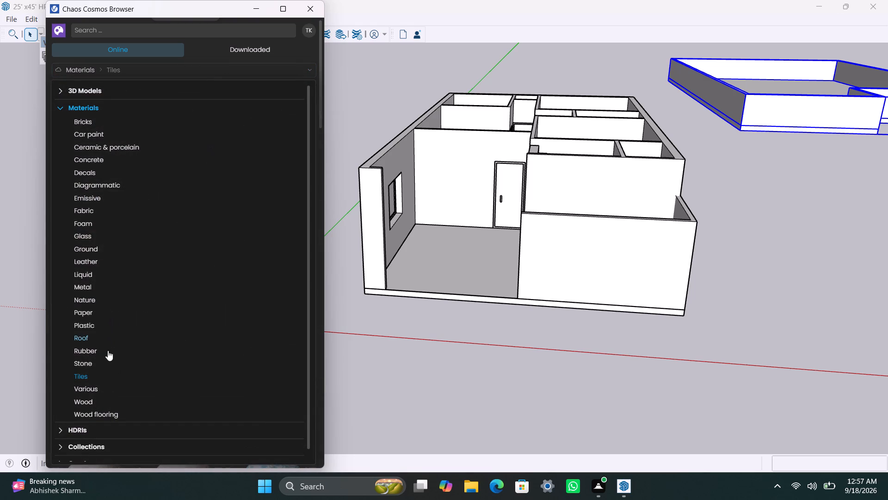
{"action": "left_click", "coordinate": [94, 413]}
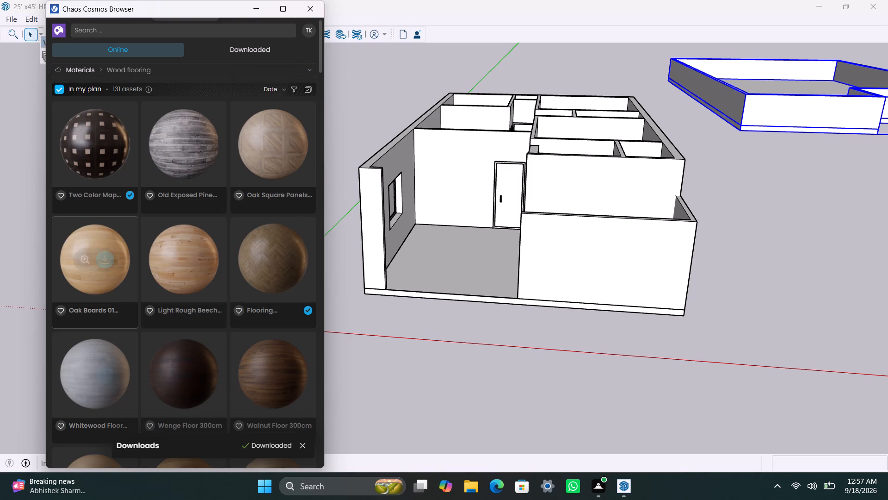
{"action": "left_click", "coordinate": [99, 150]}
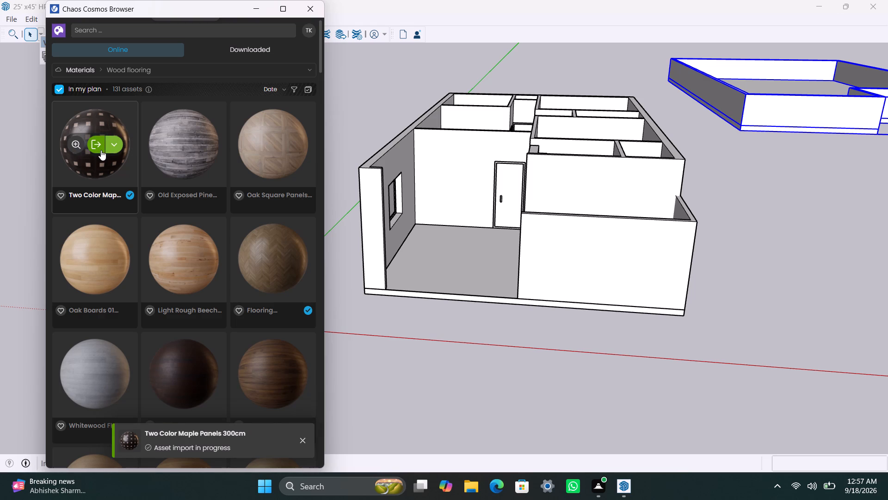
{"action": "left_click", "coordinate": [257, 9]}
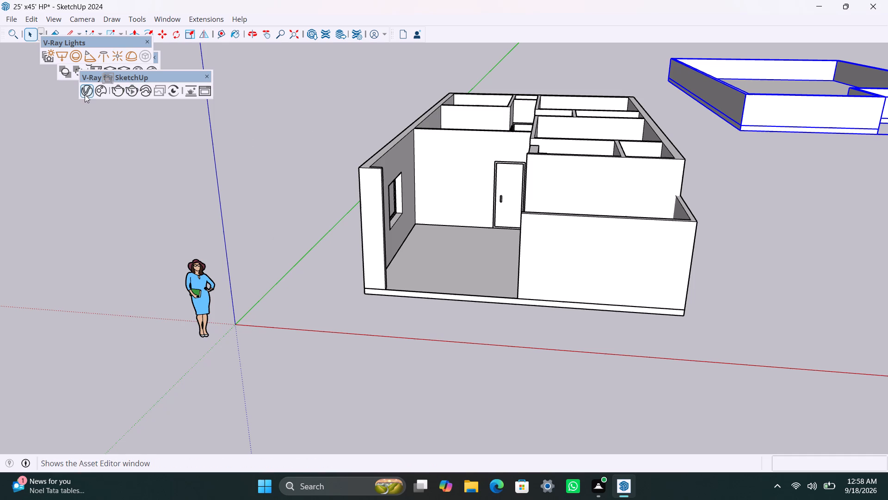
Delete all the Teddy figure materials from the V-Ray Asset Editor's scene list, keeping the imported Cosmos materials.
{"action": "left_click", "coordinate": [84, 92]}
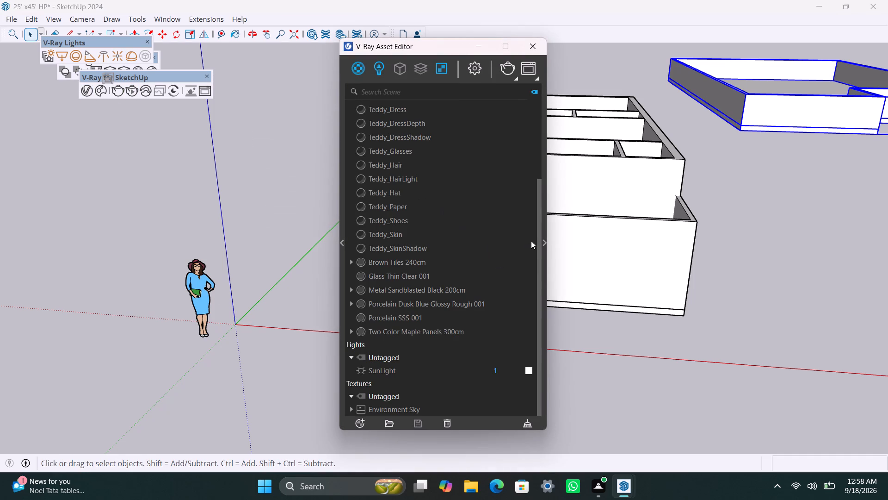
{"action": "left_click", "coordinate": [545, 240]}
{"action": "scroll", "coordinate": [395, 245], "scroll_direction": "up", "scroll_amount": 5}
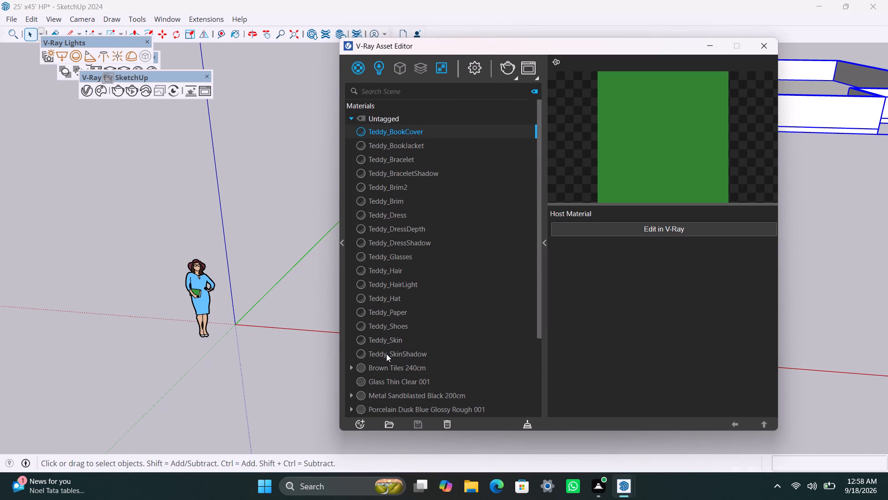
{"action": "left_click", "coordinate": [386, 352], "text": "shift"}
{"action": "left_click", "coordinate": [444, 423]}
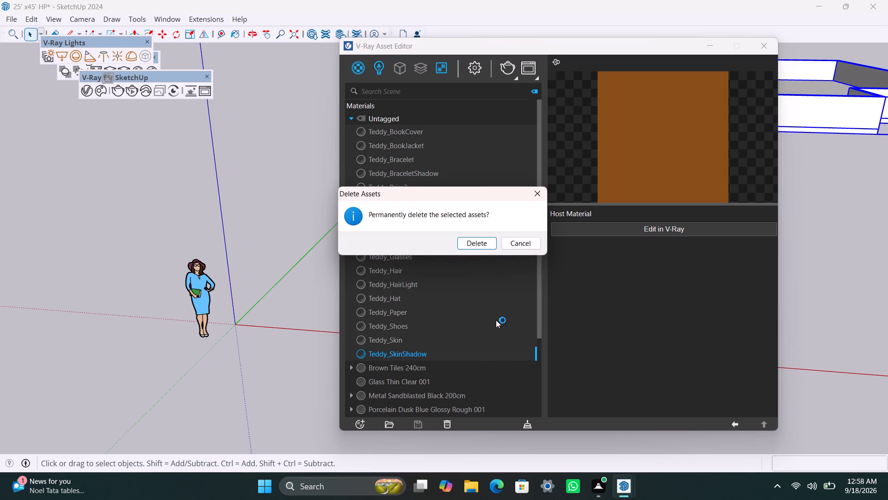
{"action": "left_click", "coordinate": [479, 239]}
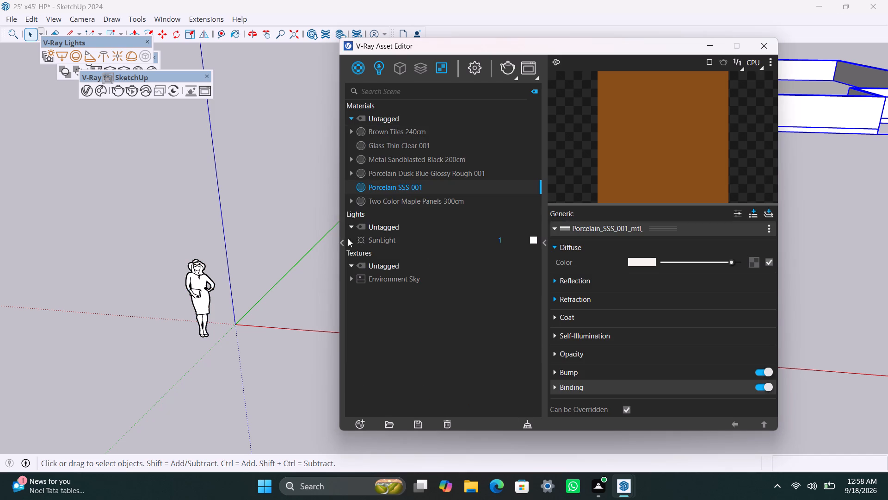
Delete the standing human scale figure near the origin from the model.
{"action": "scroll", "coordinate": [255, 273], "scroll_direction": "down", "scroll_amount": 2}
{"action": "middle_click_drag", "start_coordinate": [241, 280], "coordinate": [100, 376], "text": "shift"}
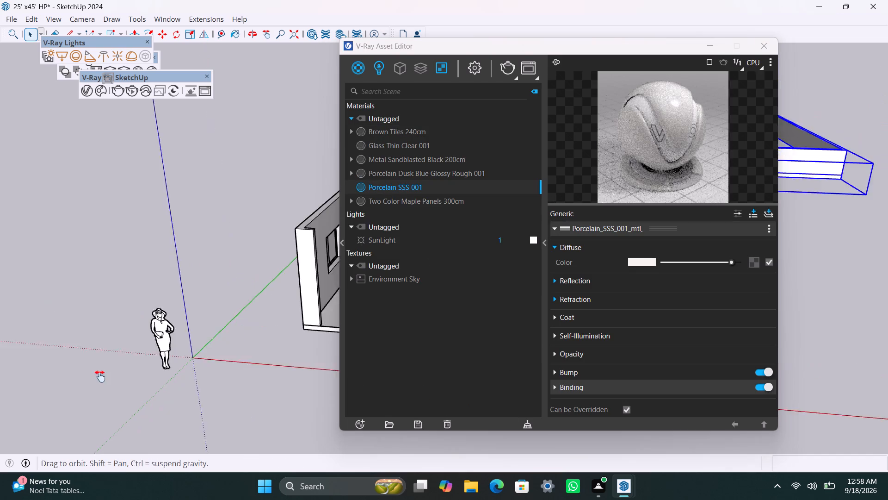
{"action": "middle_click_drag", "start_coordinate": [100, 376], "coordinate": [98, 376], "text": "shift"}
{"action": "scroll", "coordinate": [73, 387], "scroll_direction": "up", "scroll_amount": 2}
{"action": "left_click", "coordinate": [72, 387]}
{"action": "key", "text": "Delete"}
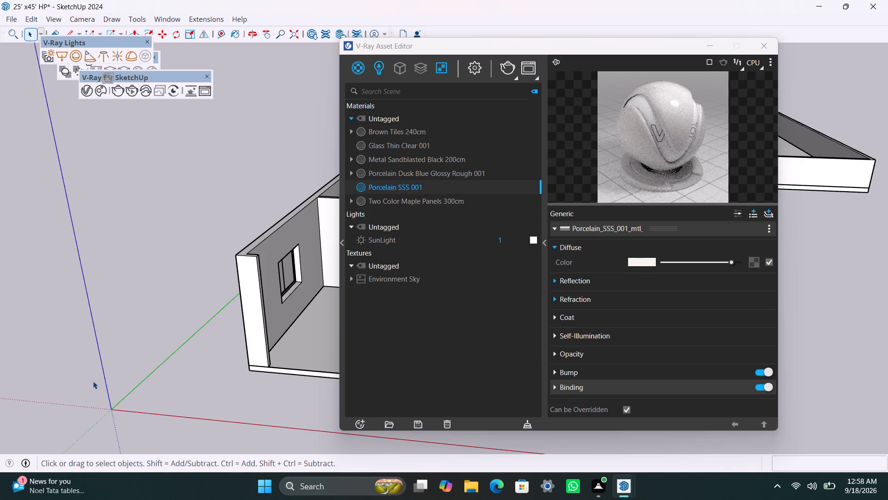
Apply Metal Sandblasted Black 200cm to the frame of the door in the front open room's rear wall.
{"action": "scroll", "coordinate": [93, 380], "scroll_direction": "down", "scroll_amount": 3}
{"action": "middle_click_drag", "start_coordinate": [139, 372], "coordinate": [17, 391]}
{"action": "scroll", "coordinate": [125, 379], "scroll_direction": "up", "scroll_amount": 2}
{"action": "middle_click_drag", "start_coordinate": [174, 383], "coordinate": [245, 403]}
{"action": "scroll", "coordinate": [225, 331], "scroll_direction": "up", "scroll_amount": 2}
{"action": "middle_click_drag", "start_coordinate": [222, 327], "coordinate": [243, 343]}
{"action": "scroll", "coordinate": [247, 314], "scroll_direction": "up", "scroll_amount": 2}
{"action": "scroll", "coordinate": [296, 279], "scroll_direction": "up", "scroll_amount": 2}
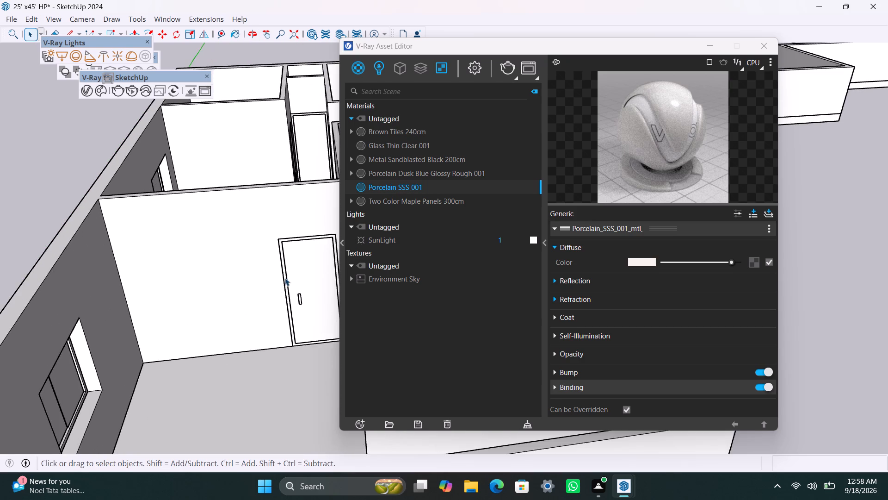
{"action": "scroll", "coordinate": [285, 277], "scroll_direction": "up", "scroll_amount": 1}
{"action": "scroll", "coordinate": [250, 279], "scroll_direction": "down", "scroll_amount": 6}
{"action": "scroll", "coordinate": [284, 282], "scroll_direction": "up", "scroll_amount": 7}
{"action": "triple_click", "coordinate": [264, 285]}
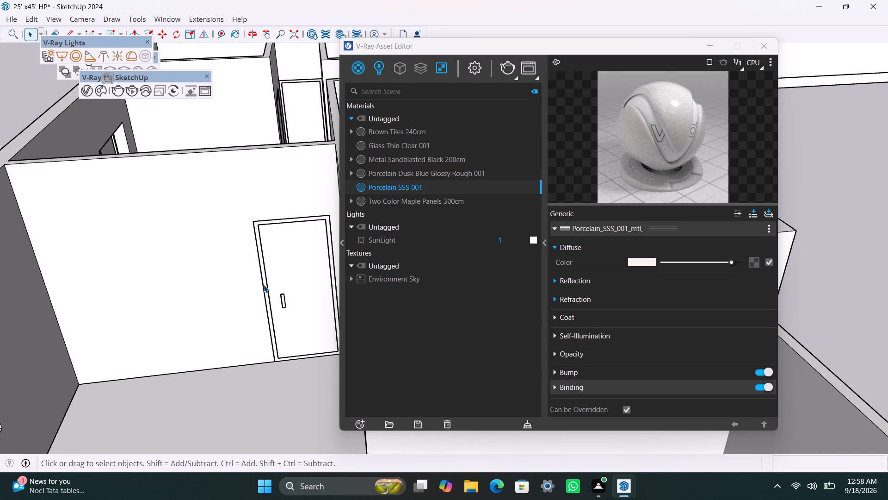
{"action": "double_click", "coordinate": [265, 283]}
{"action": "scroll", "coordinate": [265, 283], "scroll_direction": "up", "scroll_amount": 3}
{"action": "double_click", "coordinate": [265, 282]}
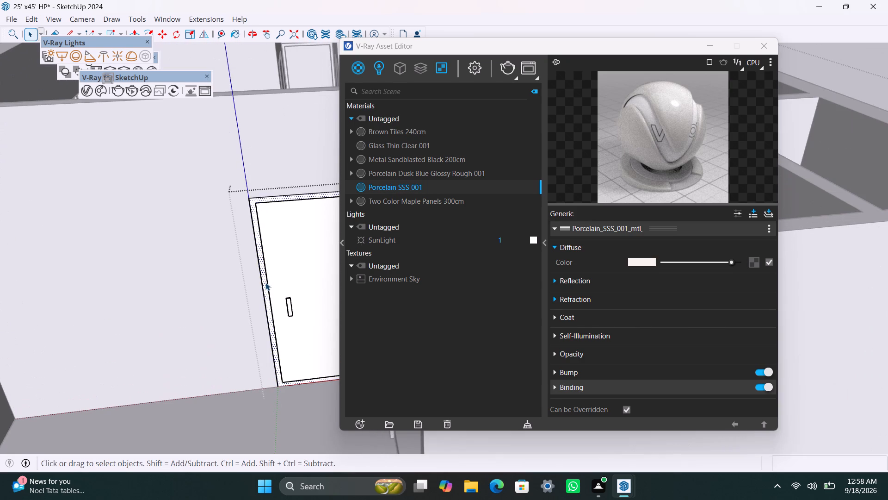
{"action": "left_click", "coordinate": [391, 161]}
{"action": "right_click", "coordinate": [390, 162]}
{"action": "left_click", "coordinate": [421, 187]}
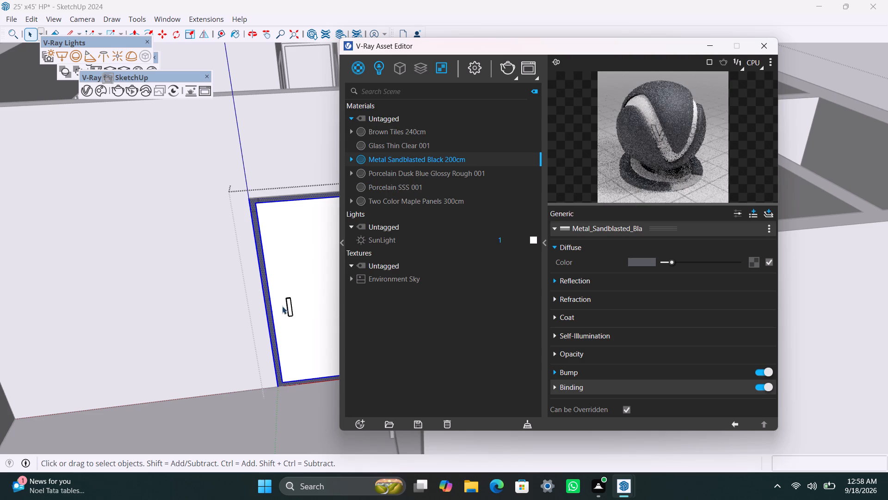
Apply Metal Sandblasted Black 200cm to the handle of the same front-room door.
{"action": "left_click", "coordinate": [287, 305]}
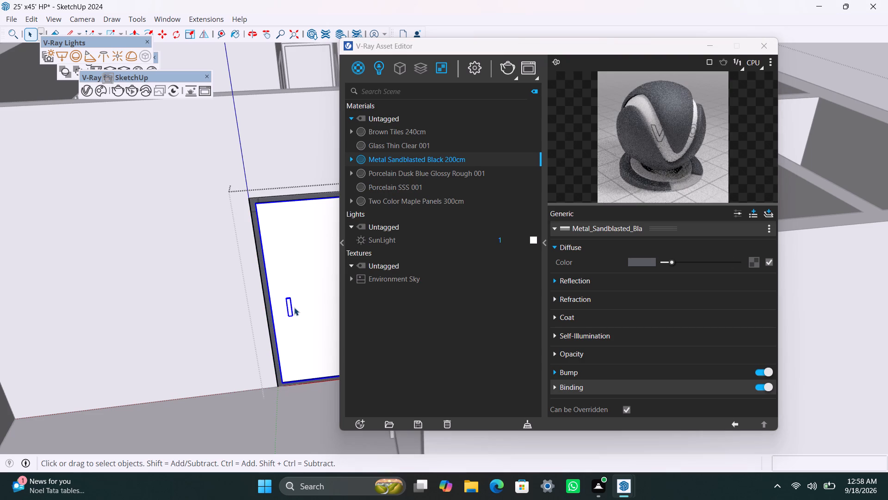
{"action": "double_click", "coordinate": [292, 306]}
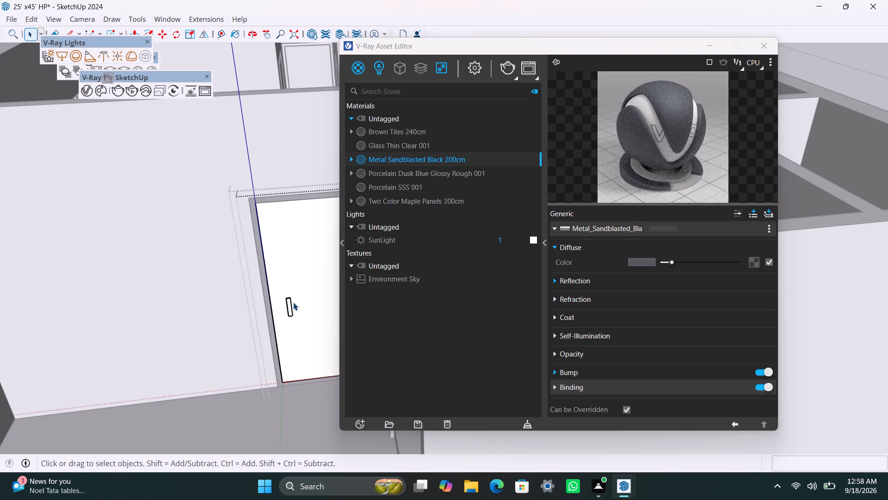
{"action": "scroll", "coordinate": [291, 303], "scroll_direction": "up", "scroll_amount": 5}
{"action": "double_click", "coordinate": [290, 302]}
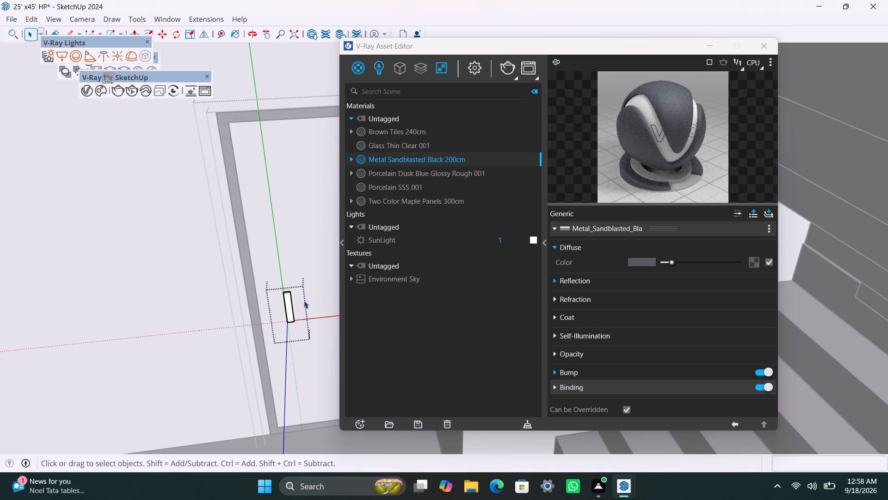
{"action": "left_click", "coordinate": [327, 236]}
{"action": "left_click_drag", "start_coordinate": [287, 294], "coordinate": [289, 299]}
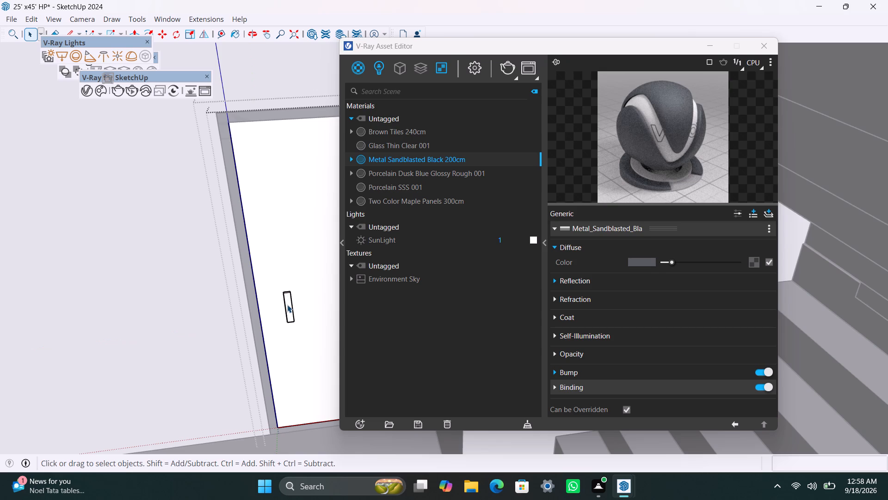
{"action": "left_click", "coordinate": [287, 305]}
{"action": "right_click", "coordinate": [424, 161]}
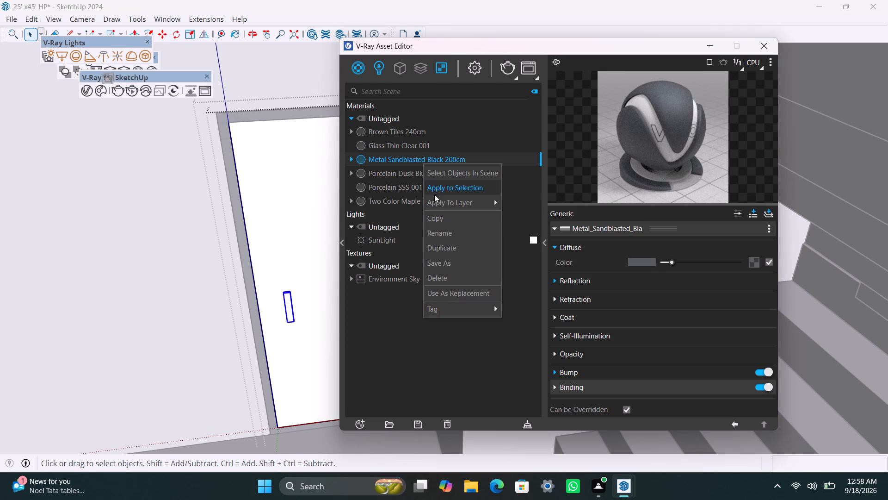
{"action": "left_click", "coordinate": [435, 193]}
Apply Two Color Maple Panels 300cm to the front-room door's panel and leave the door group.
{"action": "left_click", "coordinate": [279, 225]}
{"action": "double_click", "coordinate": [281, 224]}
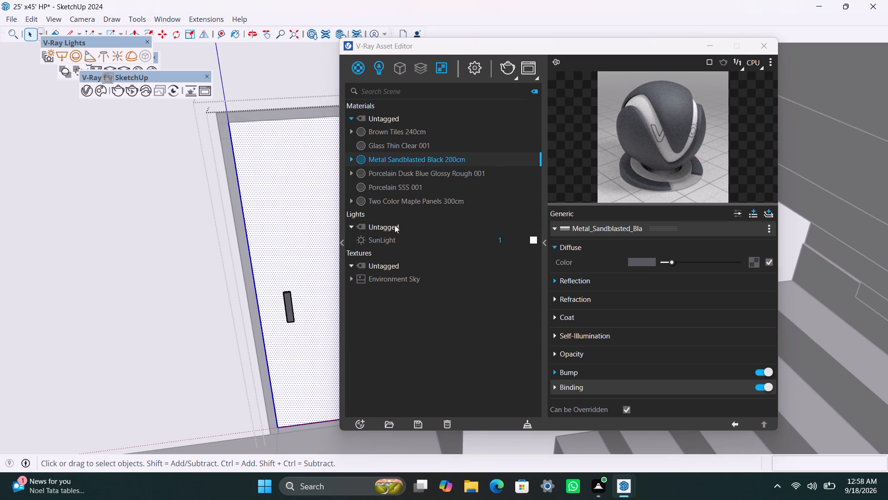
{"action": "left_click", "coordinate": [401, 203]}
{"action": "right_click", "coordinate": [401, 203]}
{"action": "left_click", "coordinate": [414, 225]}
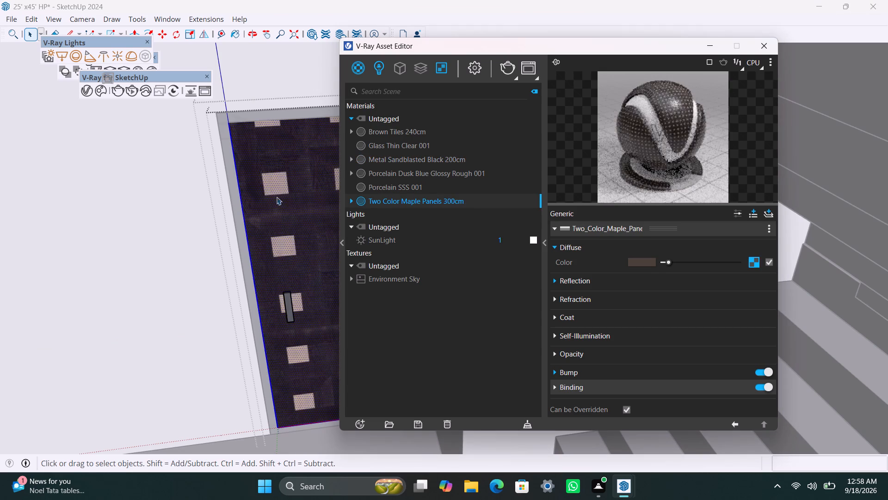
{"action": "scroll", "coordinate": [160, 216], "scroll_direction": "down", "scroll_amount": 15}
{"action": "left_click", "coordinate": [180, 369]}
{"action": "middle_click_drag", "start_coordinate": [153, 274], "coordinate": [182, 332], "text": "shift"}
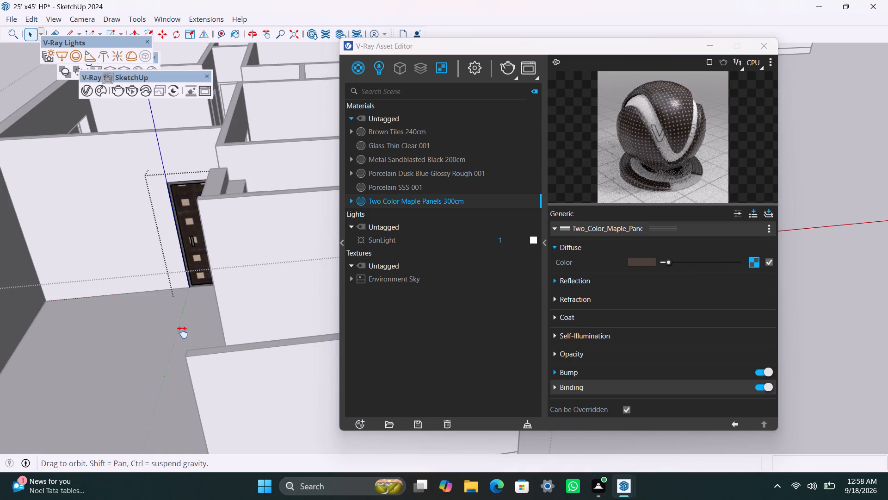
{"action": "middle_click_drag", "start_coordinate": [182, 332], "coordinate": [222, 485], "text": "shift"}
{"action": "left_click", "coordinate": [82, 236]}
{"action": "left_click", "coordinate": [82, 236]}
Apply Metal Sandblasted Black 200cm to the frame of a second interior door, deeper inside the house.
{"action": "scroll", "coordinate": [270, 341], "scroll_direction": "up", "scroll_amount": 3}
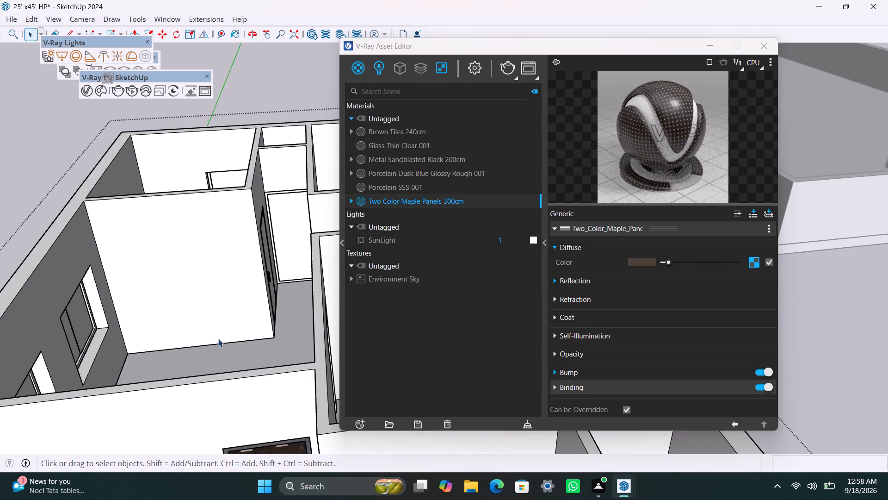
{"action": "middle_click_drag", "start_coordinate": [226, 363], "coordinate": [806, 444]}
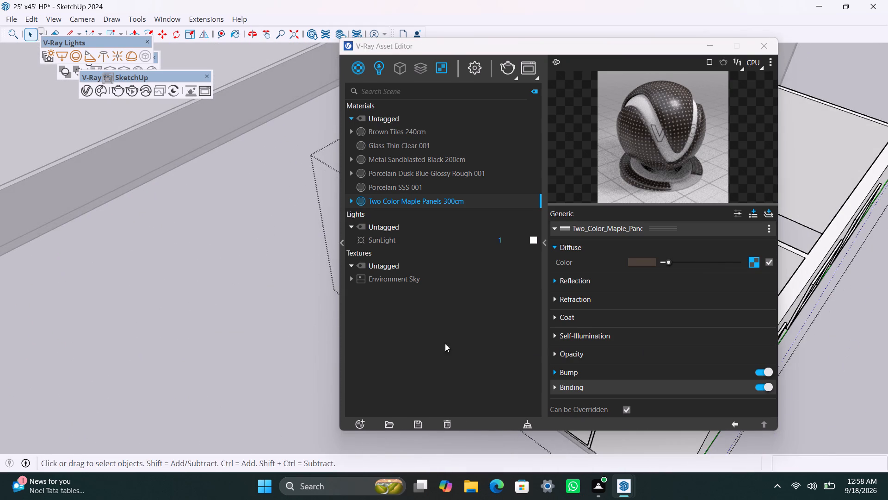
{"action": "middle_click_drag", "start_coordinate": [241, 297], "coordinate": [0, 455], "text": "shift"}
{"action": "scroll", "coordinate": [271, 278], "scroll_direction": "up", "scroll_amount": 1}
{"action": "scroll", "coordinate": [244, 288], "scroll_direction": "down", "scroll_amount": 17}
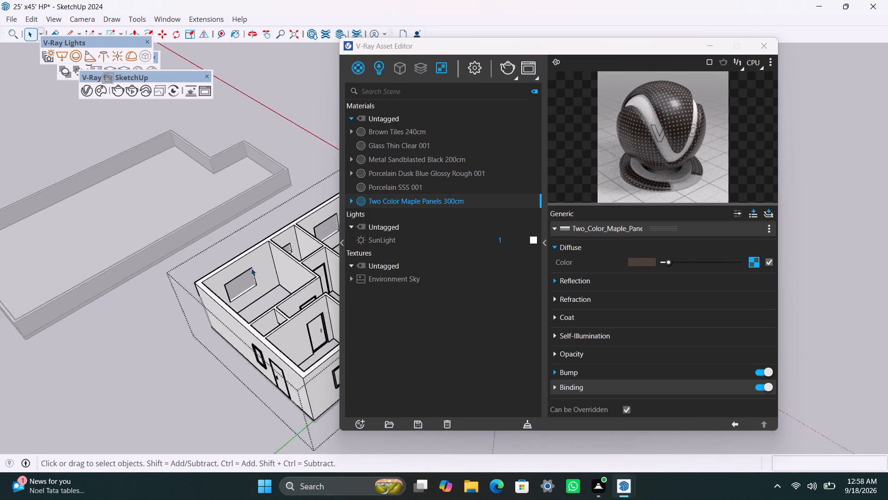
{"action": "middle_click_drag", "start_coordinate": [260, 274], "coordinate": [48, 402]}
{"action": "scroll", "coordinate": [142, 366], "scroll_direction": "up", "scroll_amount": 7}
{"action": "middle_click_drag", "start_coordinate": [83, 391], "coordinate": [222, 315]}
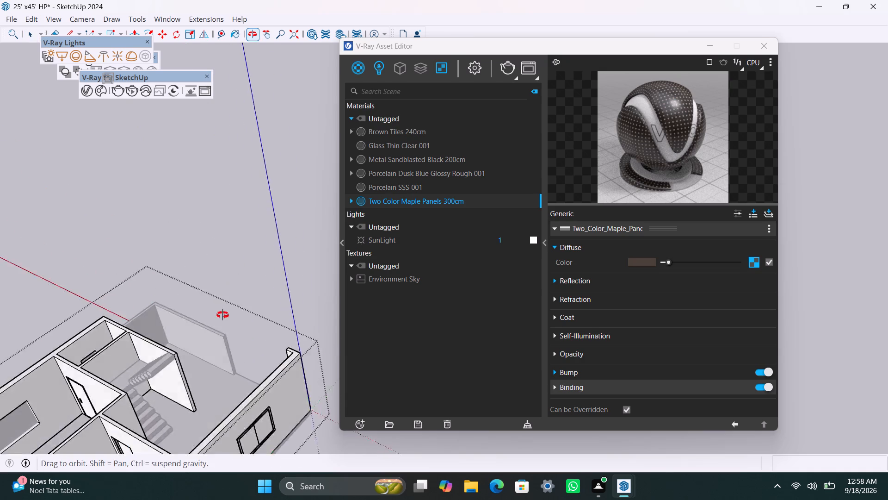
{"action": "middle_click_drag", "start_coordinate": [222, 315], "coordinate": [230, 312]}
{"action": "scroll", "coordinate": [204, 367], "scroll_direction": "down", "scroll_amount": 3}
{"action": "middle_click_drag", "start_coordinate": [185, 394], "coordinate": [266, 236]}
{"action": "scroll", "coordinate": [256, 317], "scroll_direction": "up", "scroll_amount": 8}
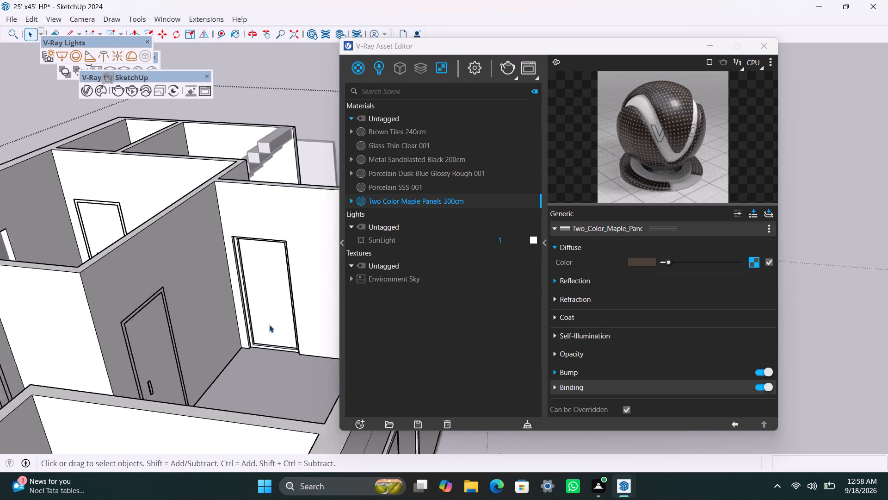
{"action": "scroll", "coordinate": [269, 325], "scroll_direction": "up", "scroll_amount": 9}
{"action": "triple_click", "coordinate": [240, 334]}
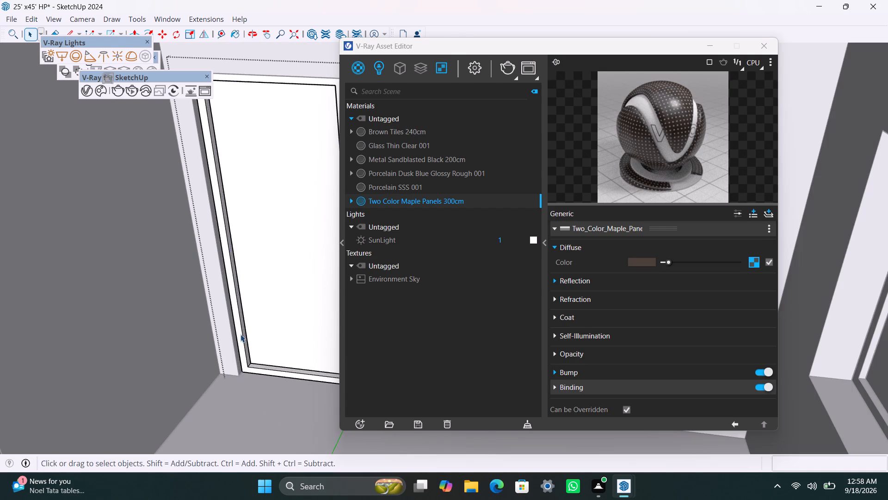
{"action": "left_click", "coordinate": [403, 160]}
{"action": "right_click", "coordinate": [401, 160]}
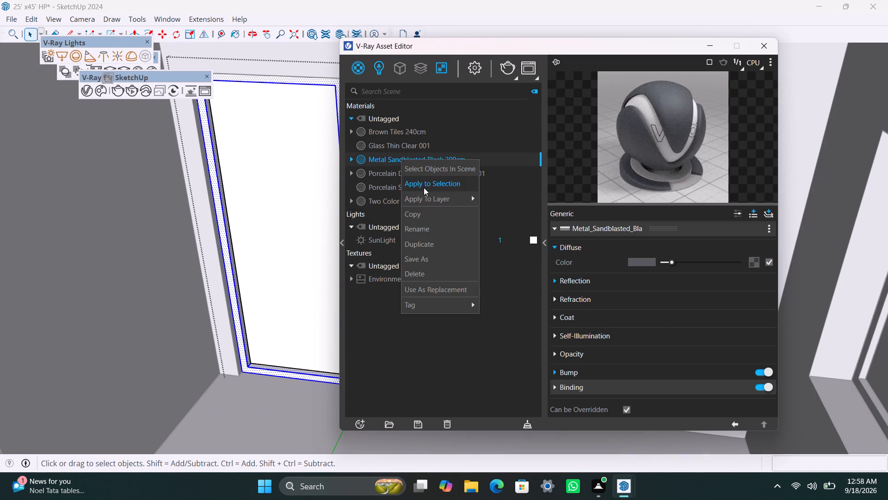
{"action": "left_click", "coordinate": [424, 187]}
Apply Two Color Maple Panels 300cm to the second interior door's panel and leave the door group.
{"action": "left_click", "coordinate": [296, 207]}
{"action": "left_click", "coordinate": [295, 207]}
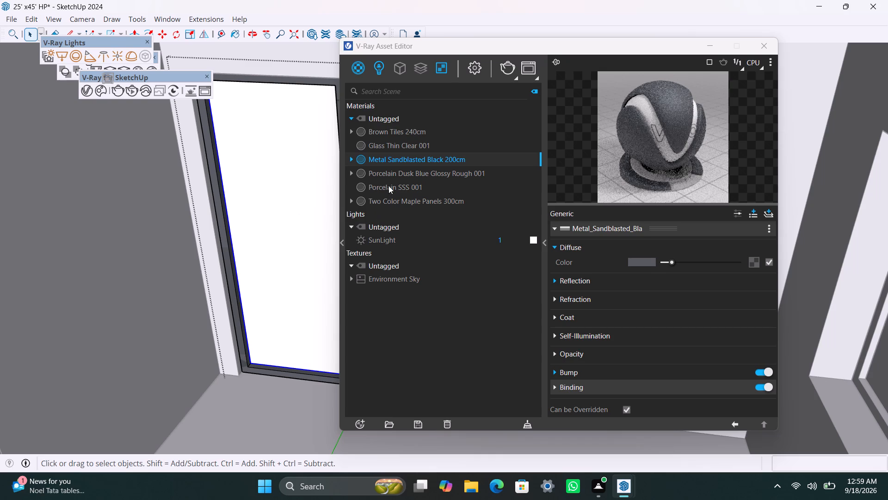
{"action": "left_click", "coordinate": [392, 198]}
{"action": "right_click", "coordinate": [393, 201]}
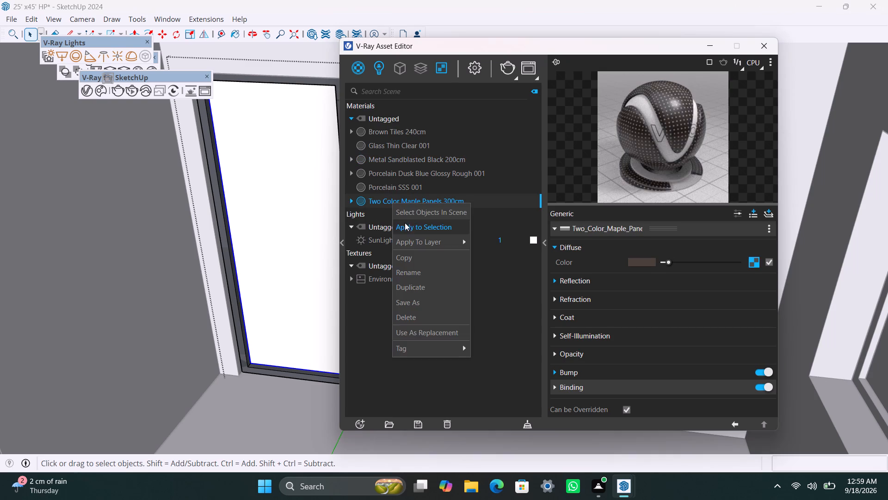
{"action": "left_click", "coordinate": [416, 222]}
{"action": "scroll", "coordinate": [269, 250], "scroll_direction": "down", "scroll_amount": 16}
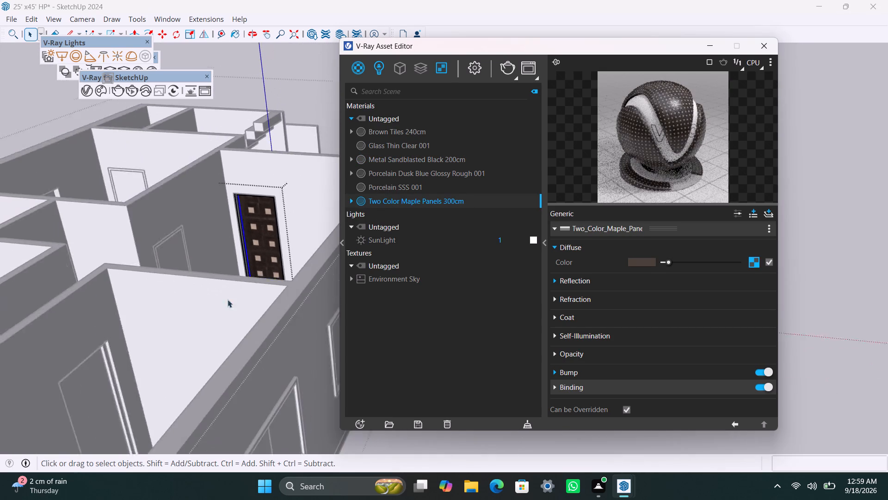
{"action": "triple_click", "coordinate": [305, 72]}
Apply Metal Sandblasted Black 200cm to the frame of the untextured hallway door next to the corner recess.
{"action": "scroll", "coordinate": [212, 224], "scroll_direction": "up", "scroll_amount": 3}
{"action": "middle_click_drag", "start_coordinate": [239, 250], "coordinate": [235, 265]}
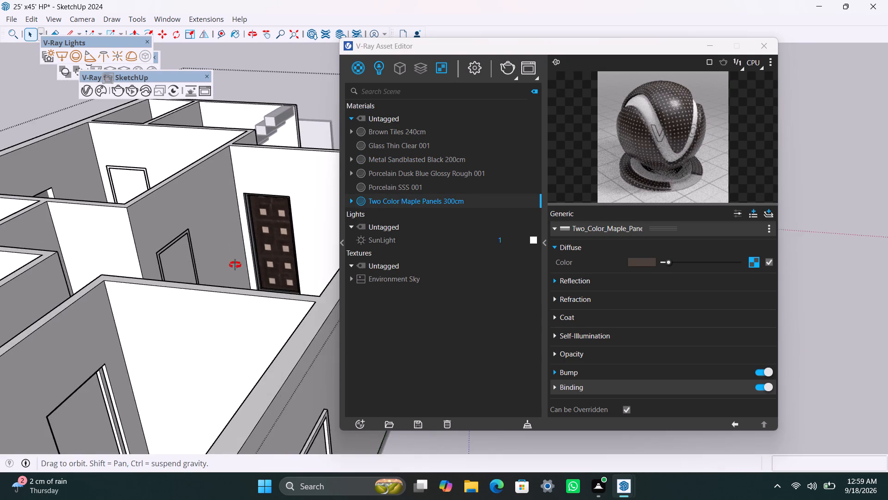
{"action": "middle_click_drag", "start_coordinate": [235, 265], "coordinate": [84, 308]}
{"action": "scroll", "coordinate": [112, 260], "scroll_direction": "up", "scroll_amount": 7}
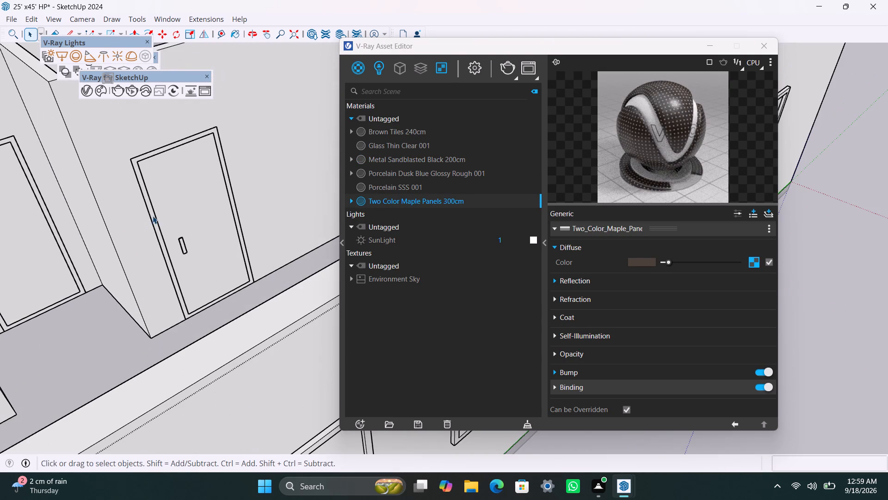
{"action": "triple_click", "coordinate": [153, 216]}
{"action": "double_click", "coordinate": [154, 217]}
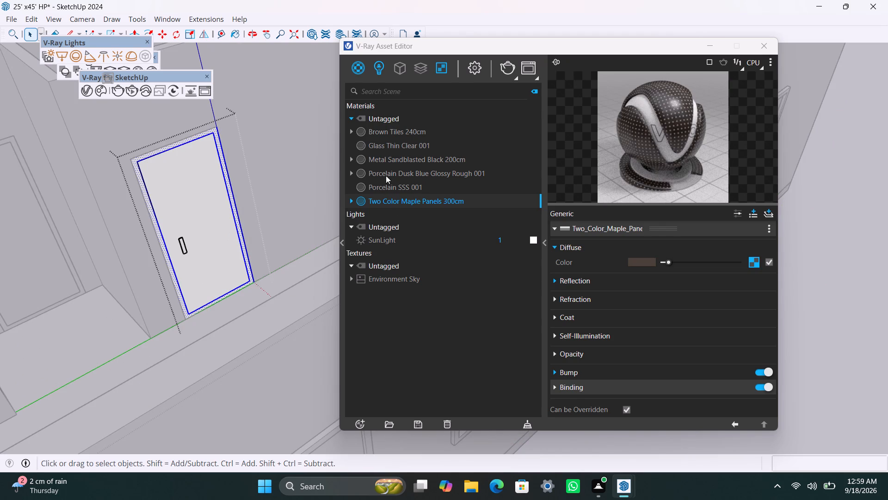
{"action": "left_click", "coordinate": [385, 157]}
{"action": "right_click", "coordinate": [385, 157]}
{"action": "left_click", "coordinate": [393, 176]}
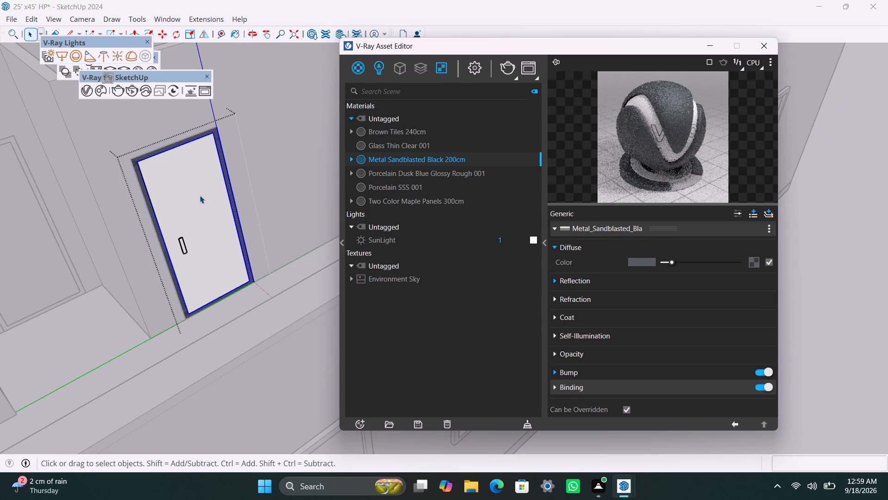
Apply Two Color Maple Panels 300cm to the panel of the same hallway door.
{"action": "triple_click", "coordinate": [194, 195]}
{"action": "left_click", "coordinate": [194, 194]}
{"action": "left_click", "coordinate": [383, 201]}
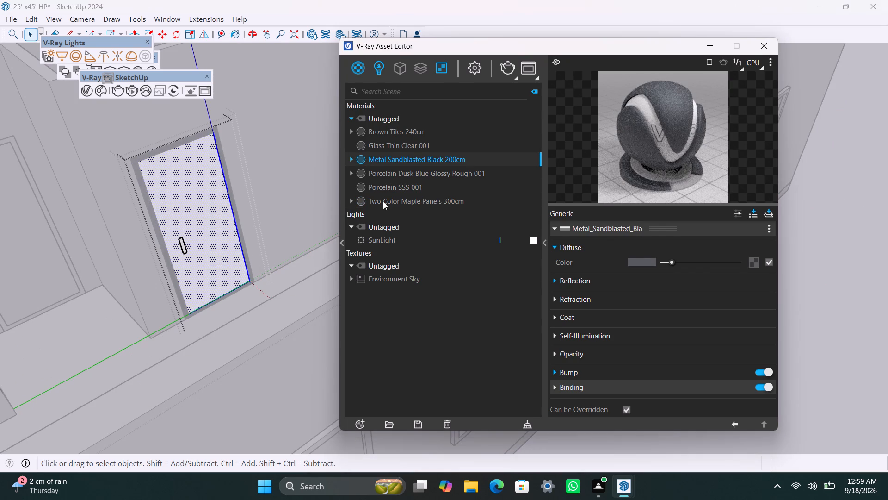
{"action": "right_click", "coordinate": [383, 201]}
{"action": "left_click", "coordinate": [408, 226]}
Apply Metal Sandblasted Black 200cm to the same hallway door's handle and leave the door group.
{"action": "left_click", "coordinate": [182, 245]}
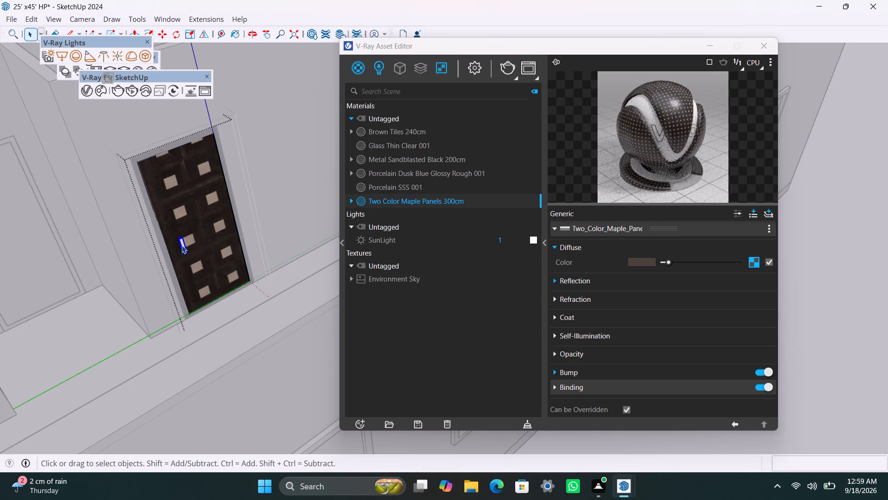
{"action": "left_click", "coordinate": [392, 161]}
{"action": "right_click", "coordinate": [392, 160]}
{"action": "left_click", "coordinate": [413, 182]}
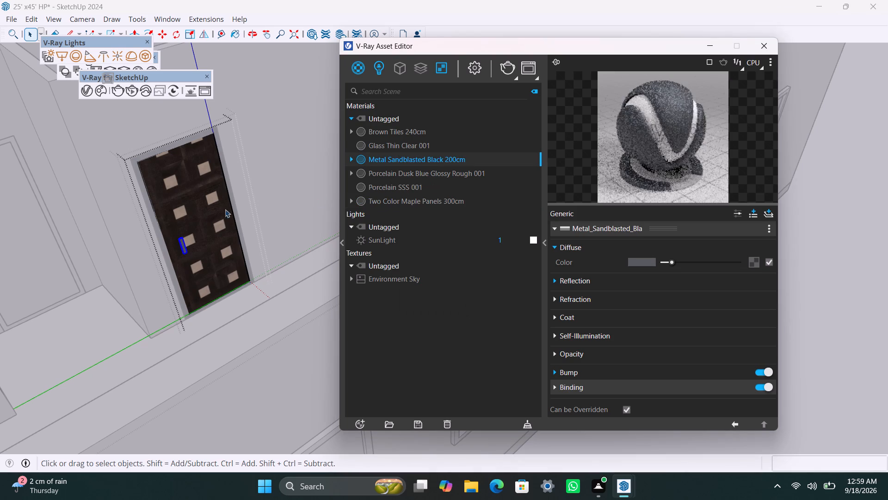
{"action": "scroll", "coordinate": [203, 305], "scroll_direction": "down", "scroll_amount": 9}
{"action": "left_click", "coordinate": [328, 429]}
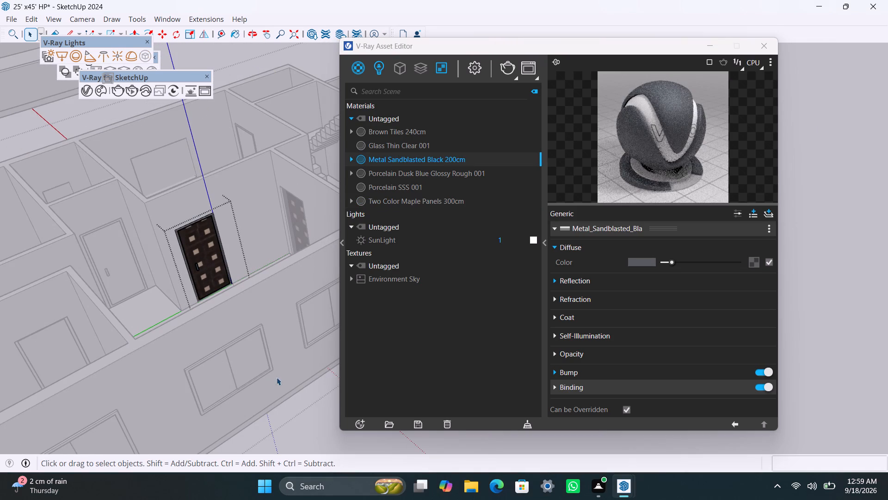
{"action": "double_click", "coordinate": [849, 267]}
{"action": "left_click", "coordinate": [849, 263]}
Apply Metal Sandblasted Black 200cm to the frame of the door inside the windowed room, in the wall toward the staircase.
{"action": "scroll", "coordinate": [254, 186], "scroll_direction": "up", "scroll_amount": 3}
{"action": "middle_click_drag", "start_coordinate": [192, 242], "coordinate": [354, 289]}
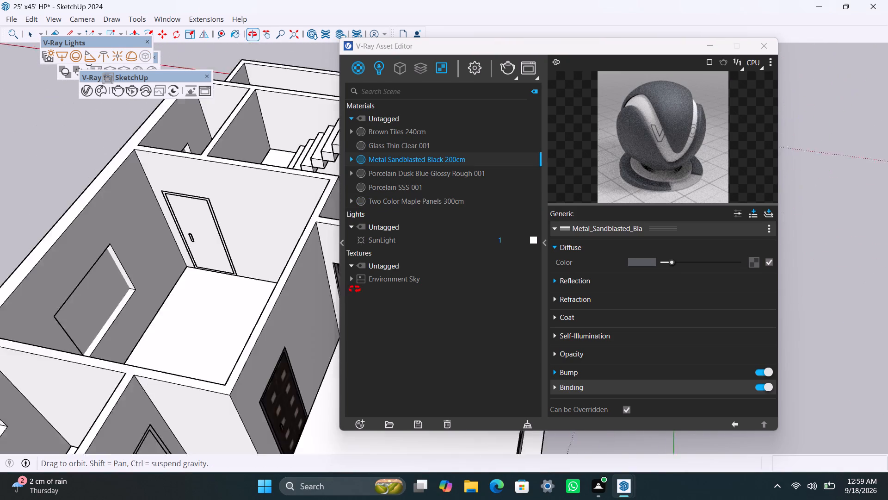
{"action": "middle_click_drag", "start_coordinate": [354, 289], "coordinate": [365, 289]}
{"action": "scroll", "coordinate": [198, 278], "scroll_direction": "up", "scroll_amount": 7}
{"action": "triple_click", "coordinate": [179, 265]}
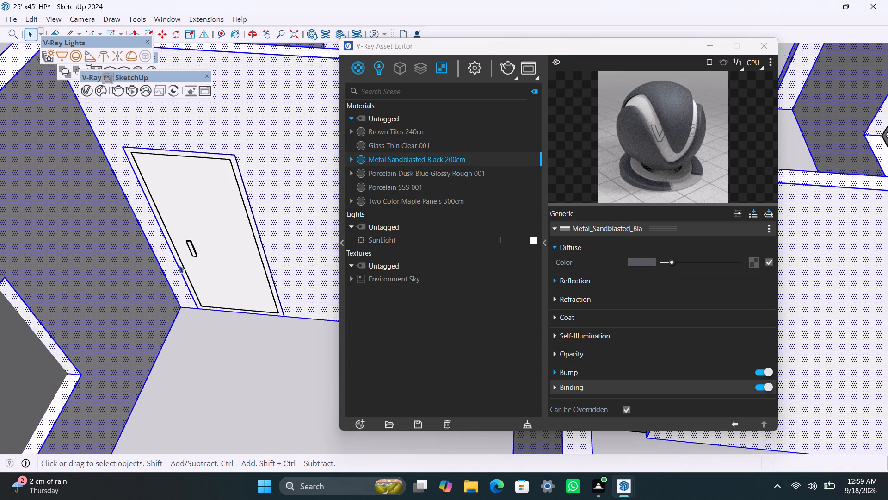
{"action": "double_click", "coordinate": [179, 265]}
{"action": "scroll", "coordinate": [181, 258], "scroll_direction": "up", "scroll_amount": 4}
{"action": "triple_click", "coordinate": [177, 263]}
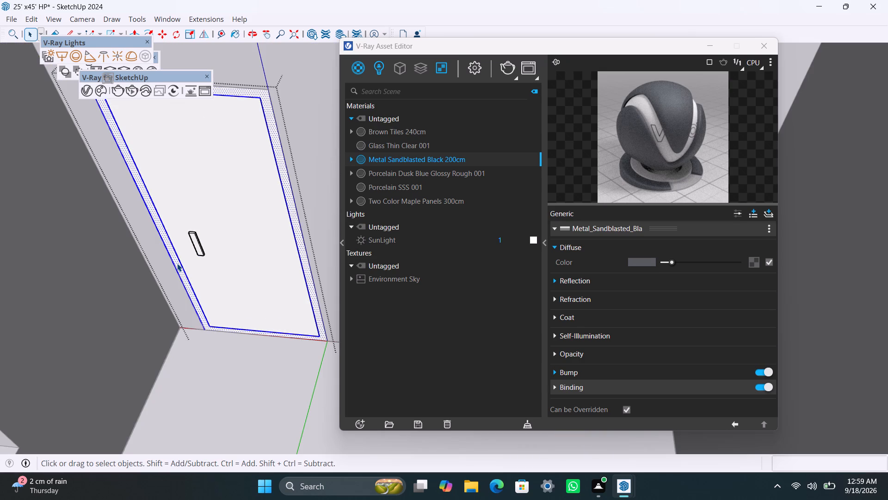
{"action": "right_click", "coordinate": [429, 160]}
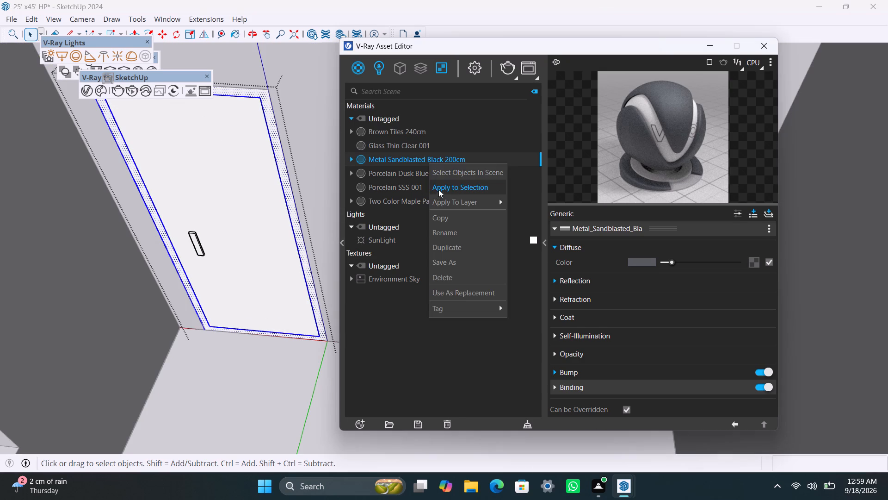
{"action": "left_click", "coordinate": [438, 189]}
Apply Metal Sandblasted Black 200cm to the handle of the same windowed-room door.
{"action": "left_click", "coordinate": [194, 240]}
{"action": "double_click", "coordinate": [194, 240]}
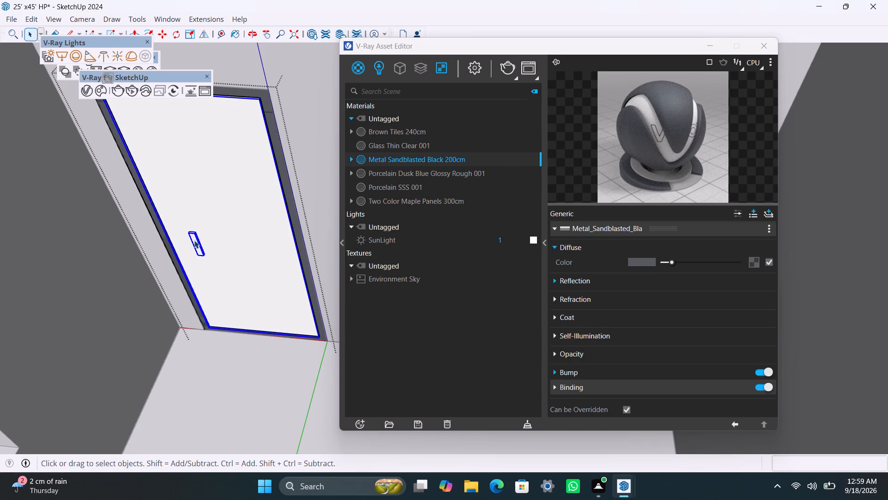
{"action": "left_click", "coordinate": [194, 240]}
{"action": "right_click", "coordinate": [435, 156]}
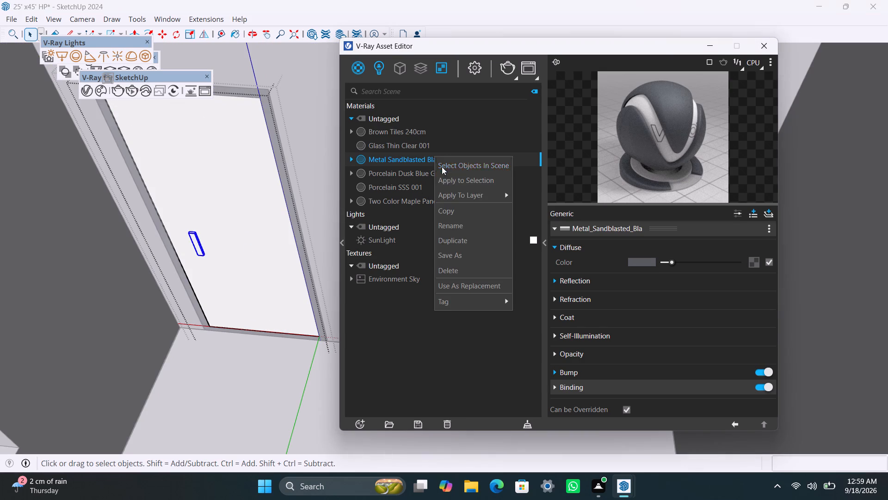
{"action": "left_click", "coordinate": [455, 185]}
Apply Two Color Maple Panels 300cm to the windowed-room door's panel and leave the door group.
{"action": "double_click", "coordinate": [244, 200]}
{"action": "triple_click", "coordinate": [244, 200]}
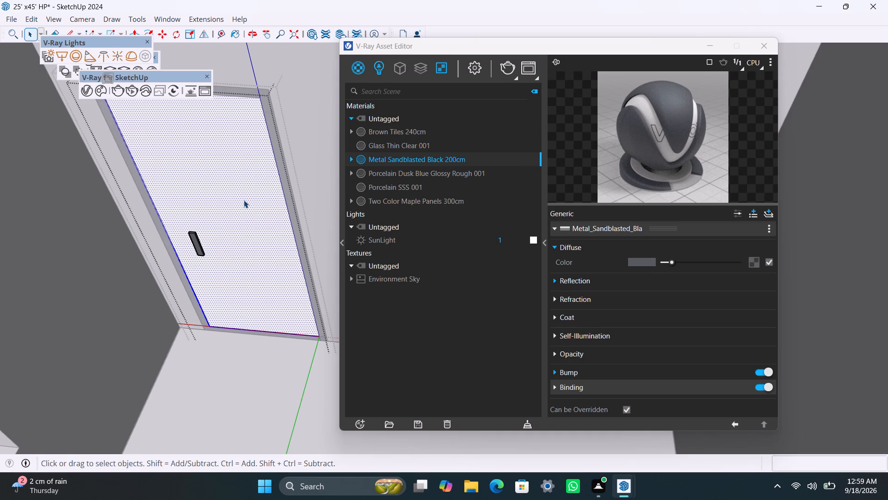
{"action": "left_click", "coordinate": [395, 201]}
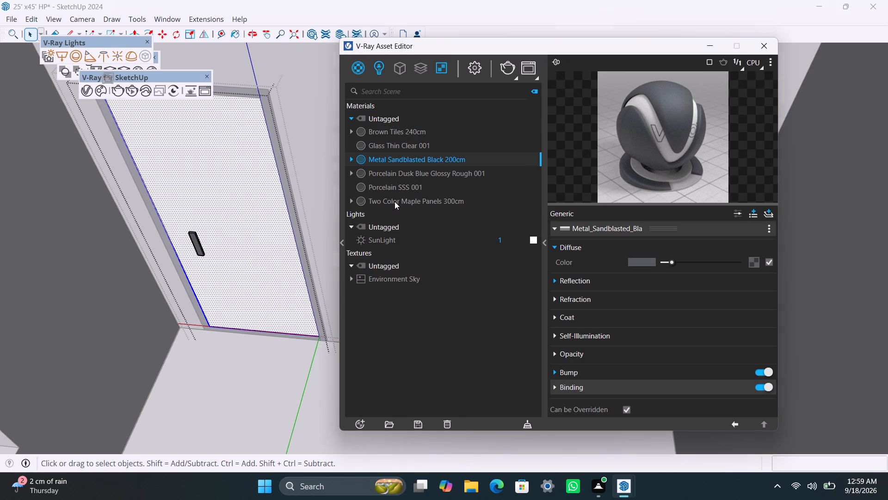
{"action": "right_click", "coordinate": [393, 200]}
{"action": "left_click", "coordinate": [408, 220]}
{"action": "scroll", "coordinate": [234, 258], "scroll_direction": "down", "scroll_amount": 20}
{"action": "scroll", "coordinate": [234, 258], "scroll_direction": "down", "scroll_amount": 2}
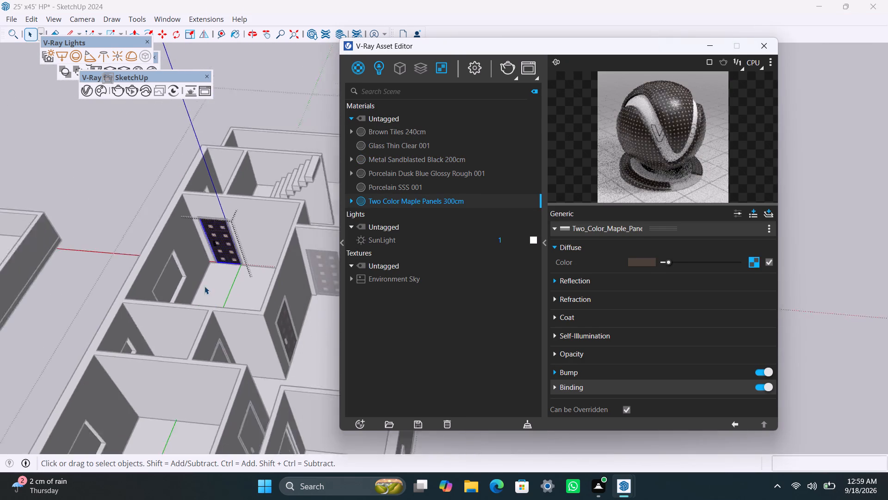
{"action": "left_click", "coordinate": [104, 256]}
{"action": "scroll", "coordinate": [216, 308], "scroll_direction": "up", "scroll_amount": 1}
{"action": "left_click", "coordinate": [163, 113]}
Apply Metal Sandblasted Black 200cm to the frame of the door at the back of the hallway recess.
{"action": "scroll", "coordinate": [184, 264], "scroll_direction": "down", "scroll_amount": 4}
{"action": "middle_click_drag", "start_coordinate": [220, 296], "coordinate": [0, 280]}
{"action": "scroll", "coordinate": [182, 276], "scroll_direction": "up", "scroll_amount": 3}
{"action": "middle_click_drag", "start_coordinate": [227, 299], "coordinate": [137, 336]}
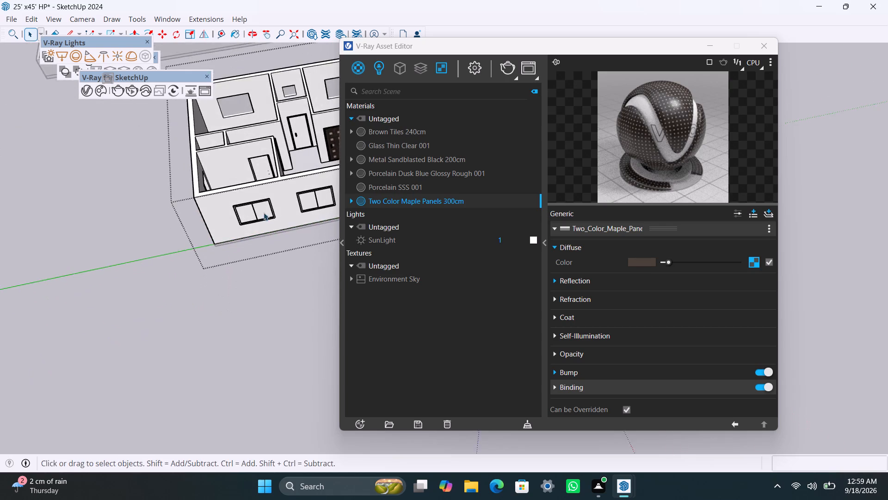
{"action": "scroll", "coordinate": [264, 212], "scroll_direction": "up", "scroll_amount": 1}
{"action": "middle_click_drag", "start_coordinate": [230, 231], "coordinate": [160, 350]}
{"action": "scroll", "coordinate": [233, 271], "scroll_direction": "up", "scroll_amount": 14}
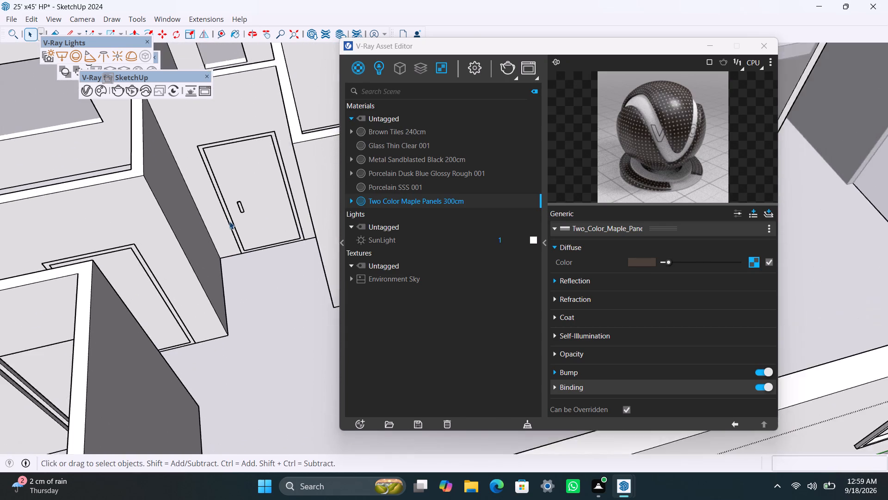
{"action": "scroll", "coordinate": [229, 221], "scroll_direction": "up", "scroll_amount": 2}
{"action": "triple_click", "coordinate": [229, 221]}
{"action": "triple_click", "coordinate": [230, 215]}
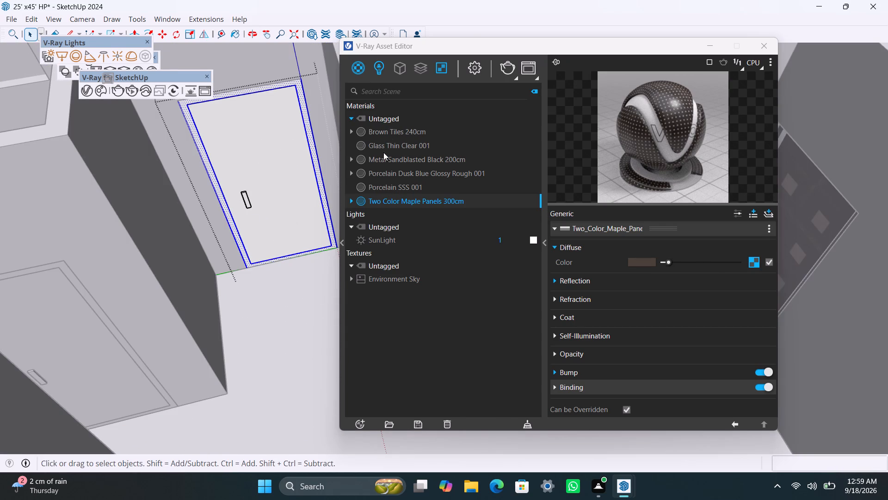
{"action": "left_click", "coordinate": [383, 157]}
{"action": "right_click", "coordinate": [383, 157]}
{"action": "left_click", "coordinate": [406, 178]}
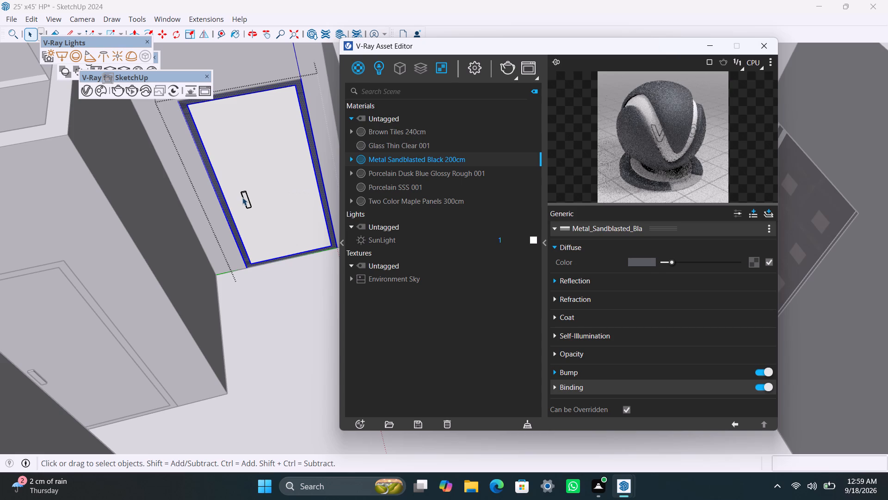
Apply Metal Sandblasted Black 200cm to the handle of the same recess door.
{"action": "left_click", "coordinate": [244, 193]}
{"action": "triple_click", "coordinate": [245, 197]}
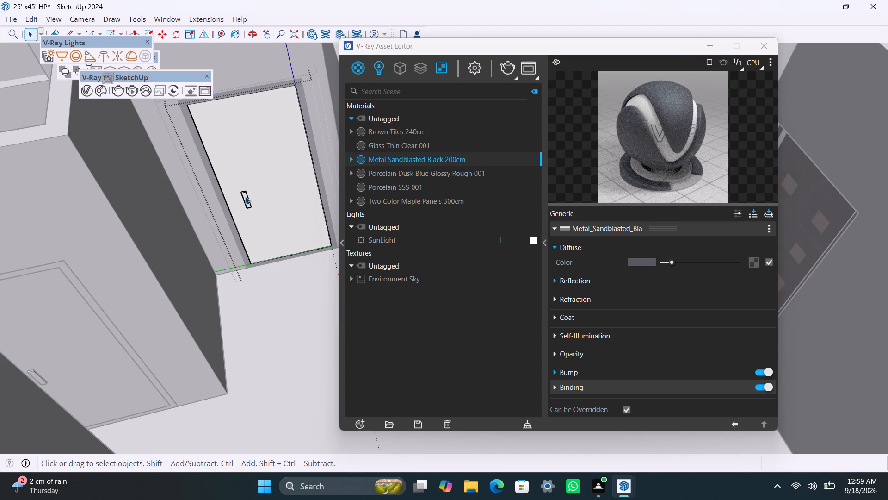
{"action": "right_click", "coordinate": [404, 160]}
{"action": "left_click", "coordinate": [419, 182]}
Apply Two Color Maple Panels 300cm to the recess door's panel and leave the door group.
{"action": "triple_click", "coordinate": [280, 176]}
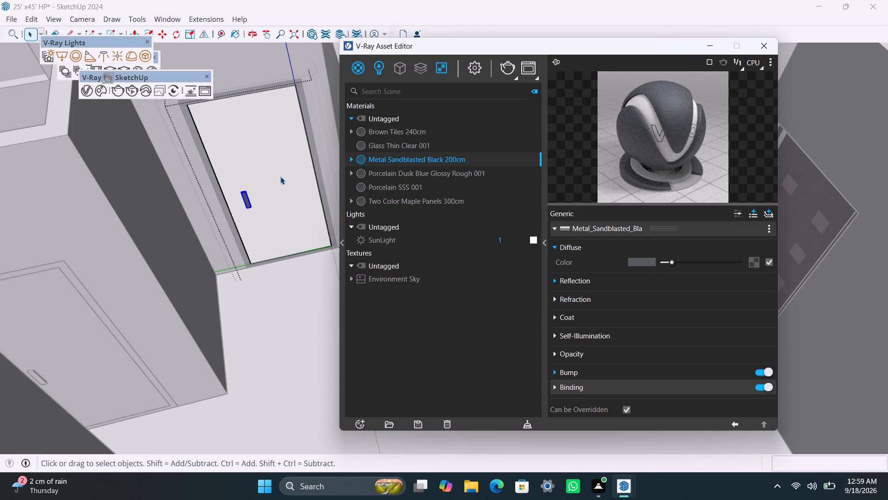
{"action": "left_click", "coordinate": [401, 201]}
{"action": "right_click", "coordinate": [399, 203]}
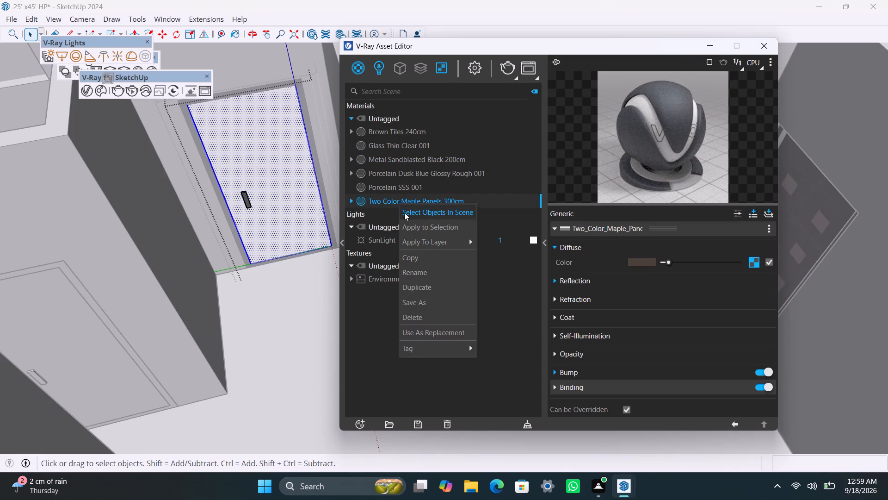
{"action": "left_click", "coordinate": [409, 224]}
{"action": "scroll", "coordinate": [212, 314], "scroll_direction": "down", "scroll_amount": 11}
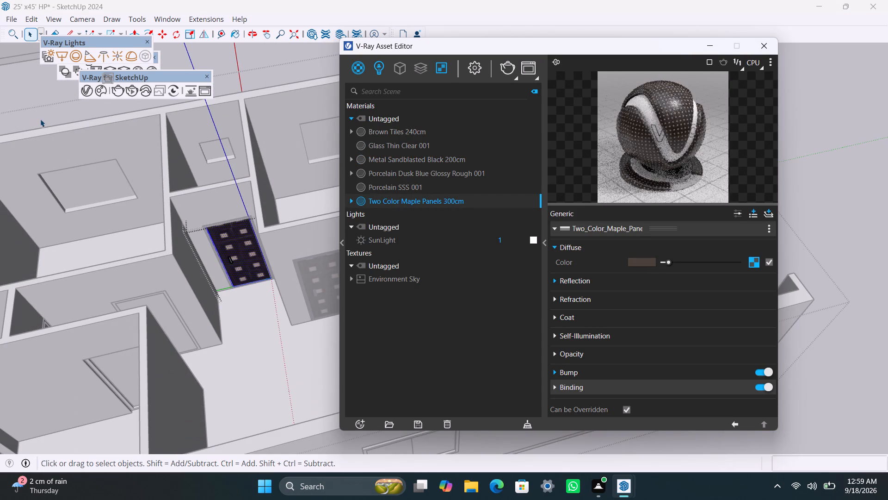
{"action": "left_click", "coordinate": [41, 94]}
{"action": "triple_click", "coordinate": [42, 93]}
{"action": "left_click", "coordinate": [42, 92]}
Apply Metal Sandblasted Black 200cm to the frame of the untextured door around the corner from the hallway recess.
{"action": "scroll", "coordinate": [174, 241], "scroll_direction": "down", "scroll_amount": 3}
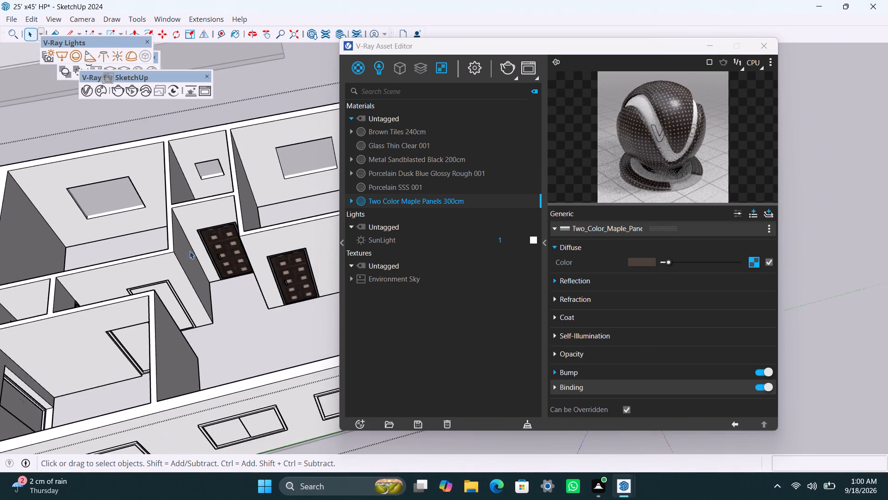
{"action": "middle_click_drag", "start_coordinate": [194, 251], "coordinate": [277, 231]}
{"action": "scroll", "coordinate": [261, 252], "scroll_direction": "up", "scroll_amount": 6}
{"action": "middle_click_drag", "start_coordinate": [248, 270], "coordinate": [200, 284]}
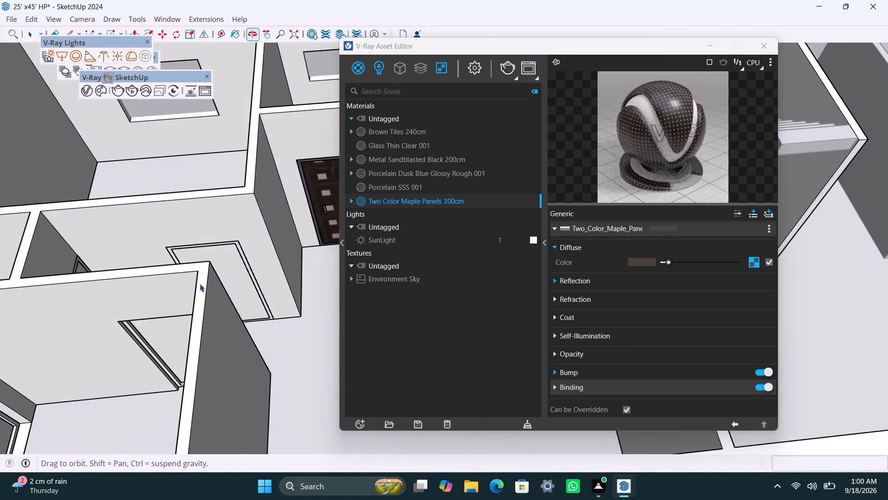
{"action": "scroll", "coordinate": [226, 280], "scroll_direction": "up", "scroll_amount": 5}
{"action": "scroll", "coordinate": [239, 250], "scroll_direction": "down", "scroll_amount": 4}
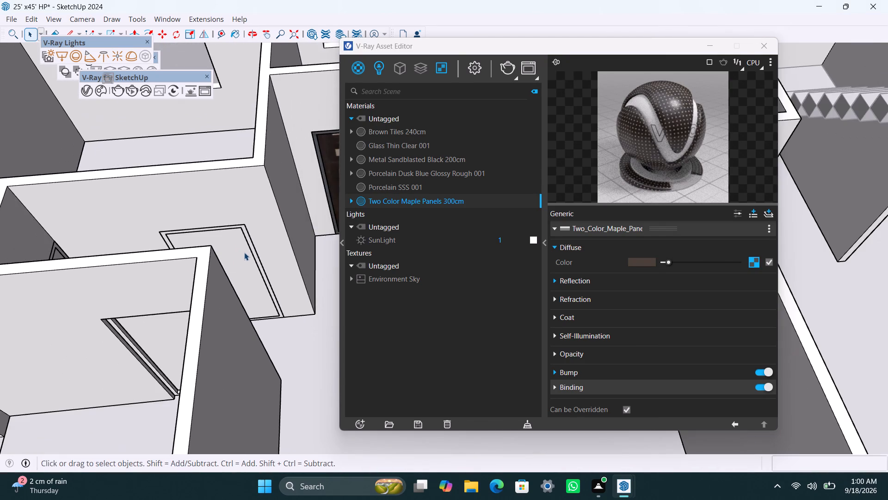
{"action": "scroll", "coordinate": [244, 252], "scroll_direction": "up", "scroll_amount": 9}
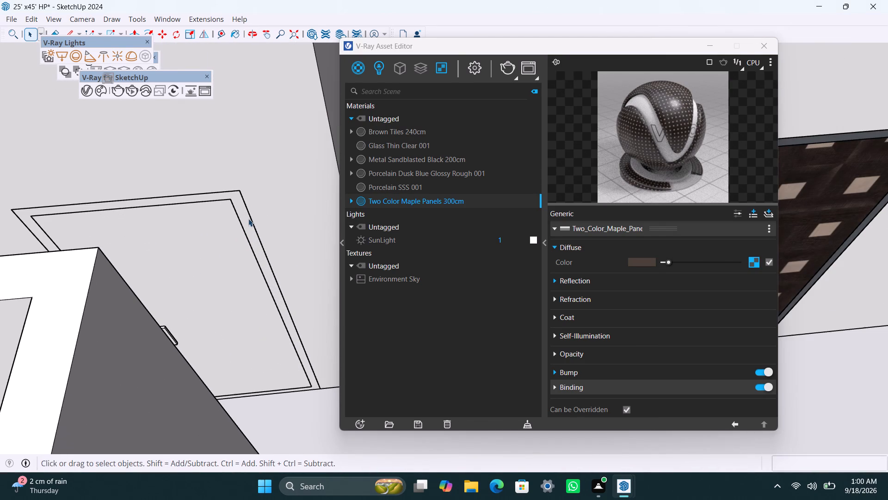
{"action": "triple_click", "coordinate": [248, 218]}
{"action": "left_click", "coordinate": [248, 218]}
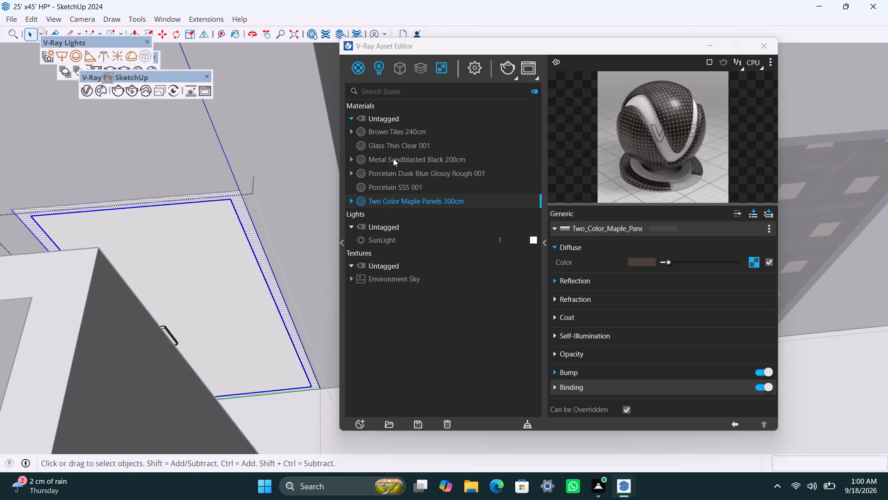
{"action": "left_click", "coordinate": [393, 156]}
{"action": "right_click_drag", "start_coordinate": [392, 157], "coordinate": [393, 164]}
{"action": "left_click", "coordinate": [415, 181]}
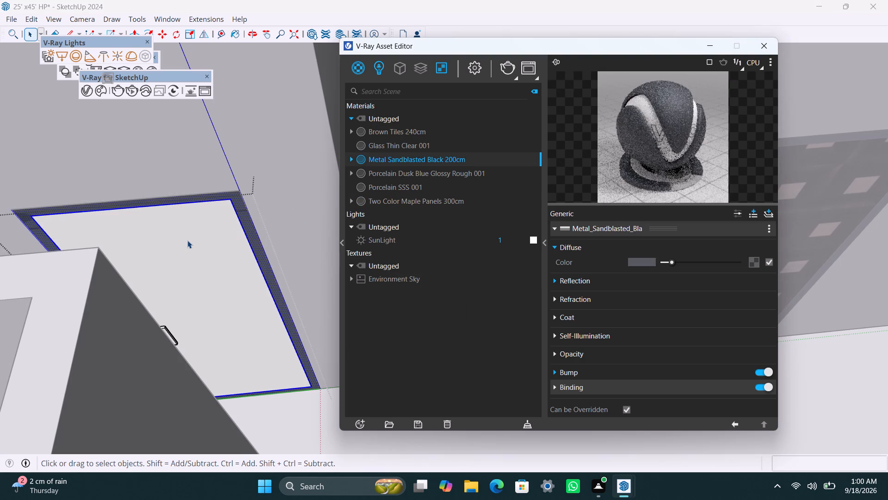
Apply Two Color Maple Panels 300cm to the panel of the door around the corner from the hallway recess.
{"action": "triple_click", "coordinate": [187, 239]}
{"action": "double_click", "coordinate": [187, 239]}
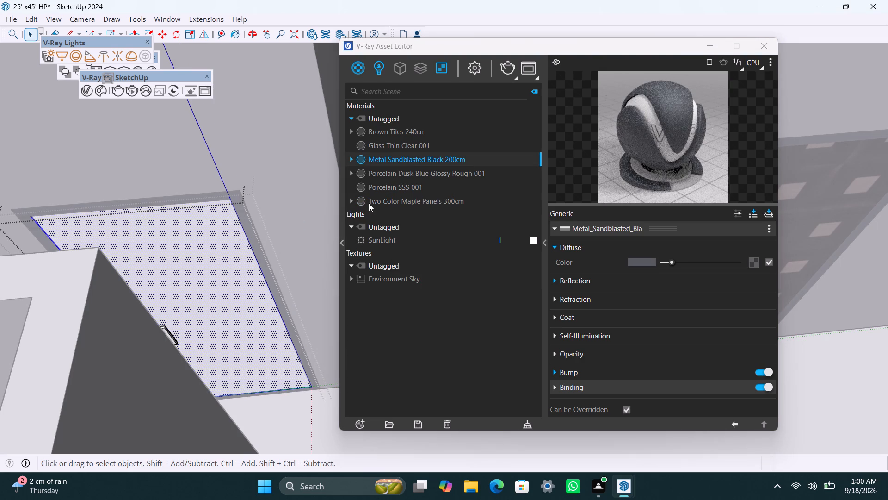
{"action": "left_click", "coordinate": [369, 203]}
{"action": "right_click", "coordinate": [370, 202]}
{"action": "left_click", "coordinate": [399, 232]}
Apply Porcelain Dusk Blue Glossy Rough 001 to that door's handle and leave the door group.
{"action": "scroll", "coordinate": [166, 309], "scroll_direction": "up", "scroll_amount": 5}
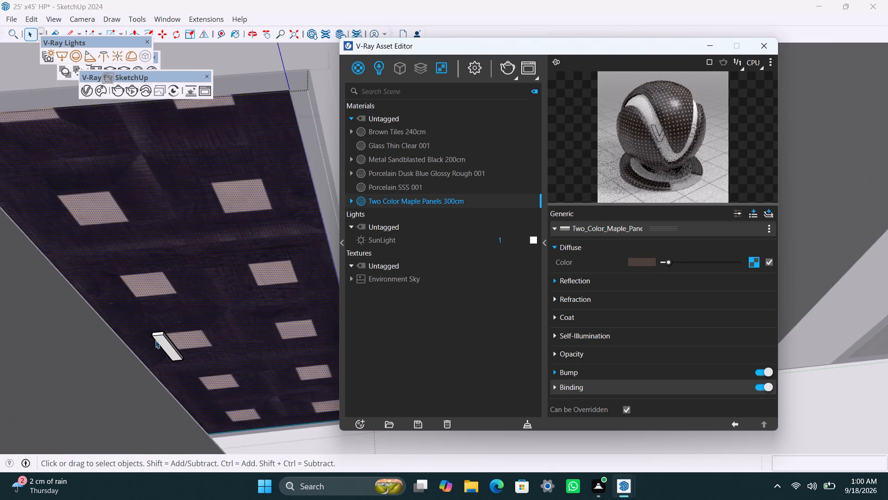
{"action": "left_click", "coordinate": [159, 338]}
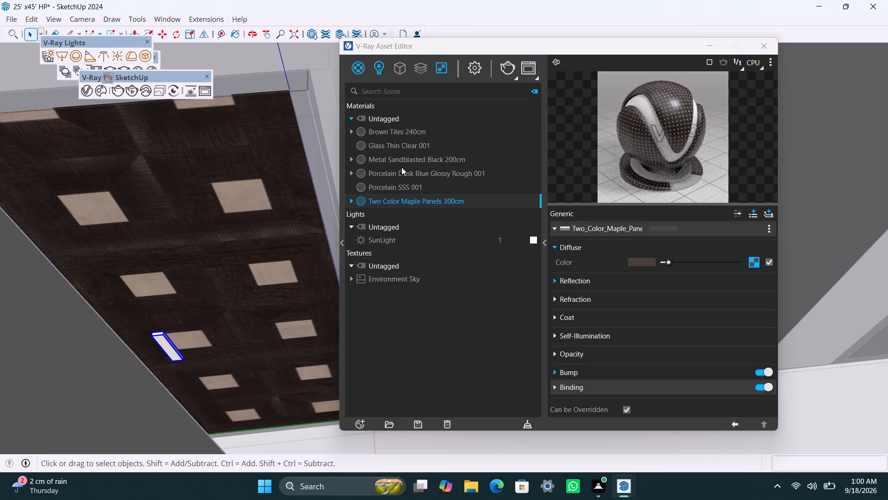
{"action": "left_click", "coordinate": [402, 165]}
{"action": "right_click", "coordinate": [402, 165]}
{"action": "left_click", "coordinate": [436, 188]}
{"action": "scroll", "coordinate": [295, 222], "scroll_direction": "down", "scroll_amount": 9}
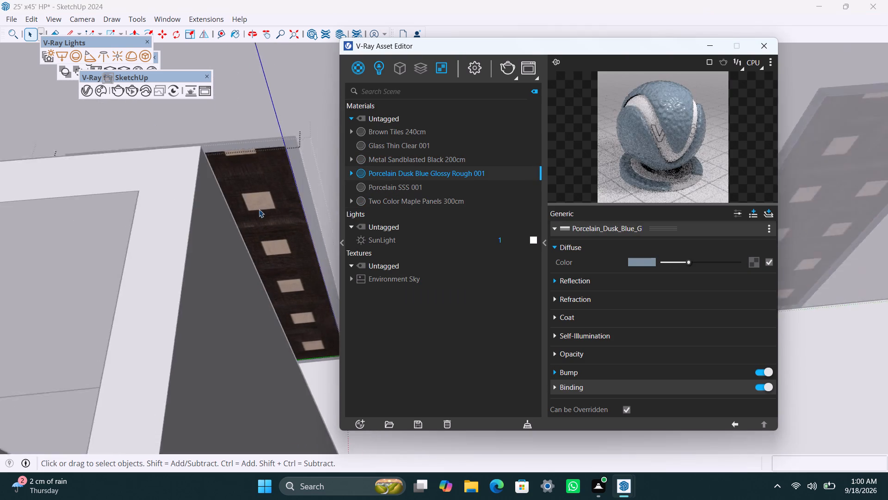
{"action": "scroll", "coordinate": [259, 209], "scroll_direction": "down", "scroll_amount": 7}
{"action": "middle_click_drag", "start_coordinate": [305, 223], "coordinate": [0, 245]}
{"action": "scroll", "coordinate": [219, 238], "scroll_direction": "down", "scroll_amount": 5}
{"action": "middle_click_drag", "start_coordinate": [221, 258], "coordinate": [237, 325]}
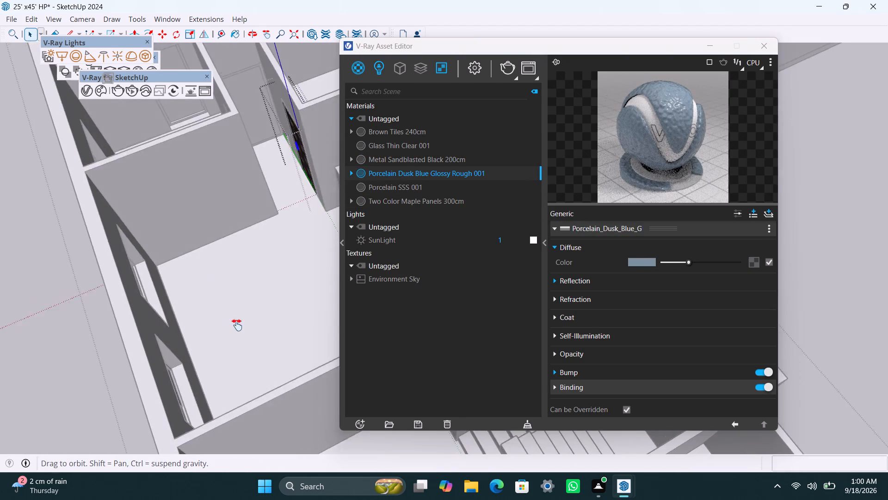
{"action": "middle_click_drag", "start_coordinate": [237, 325], "coordinate": [229, 369]}
{"action": "triple_click", "coordinate": [34, 120]}
{"action": "double_click", "coordinate": [43, 118]}
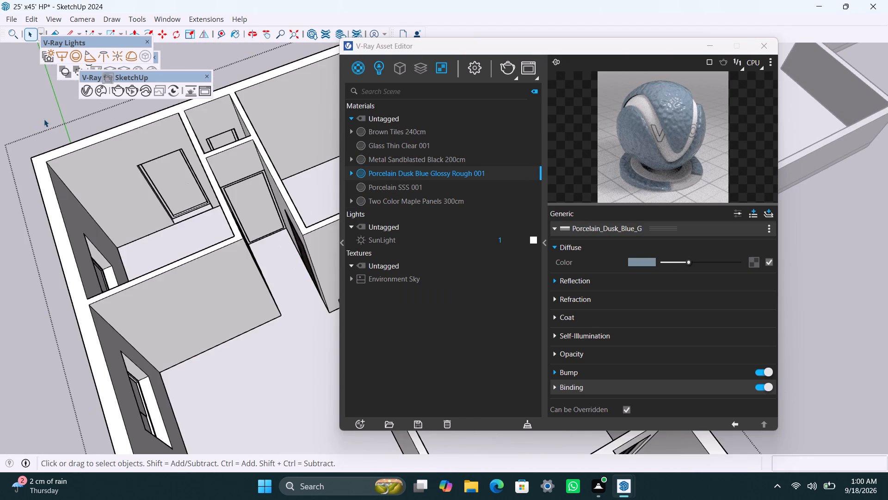
Apply Metal Sandblasted Black 200cm to the frame of the untextured full-height opening at the end of the hallway.
{"action": "scroll", "coordinate": [277, 276], "scroll_direction": "up", "scroll_amount": 3}
{"action": "middle_click_drag", "start_coordinate": [254, 294], "coordinate": [135, 261]}
{"action": "scroll", "coordinate": [261, 140], "scroll_direction": "up", "scroll_amount": 1}
{"action": "middle_click_drag", "start_coordinate": [235, 170], "coordinate": [277, 242]}
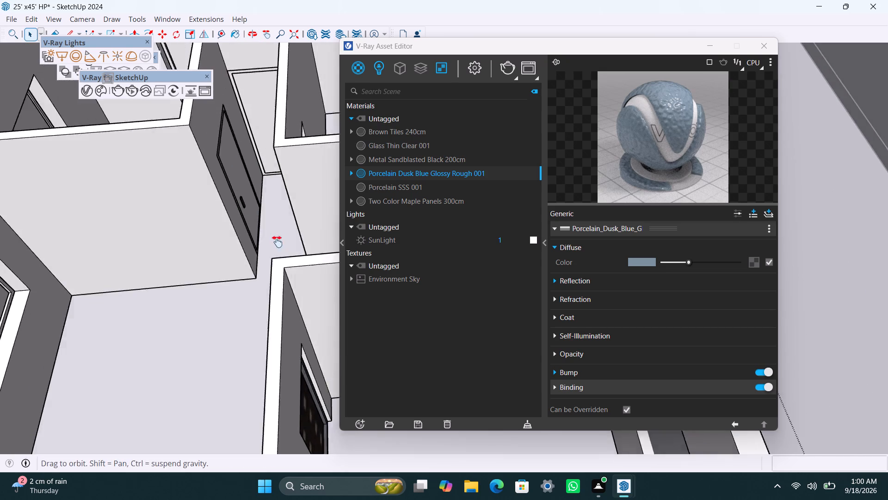
{"action": "middle_click_drag", "start_coordinate": [277, 242], "coordinate": [282, 258]}
{"action": "scroll", "coordinate": [276, 227], "scroll_direction": "up", "scroll_amount": 7}
{"action": "triple_click", "coordinate": [268, 163]}
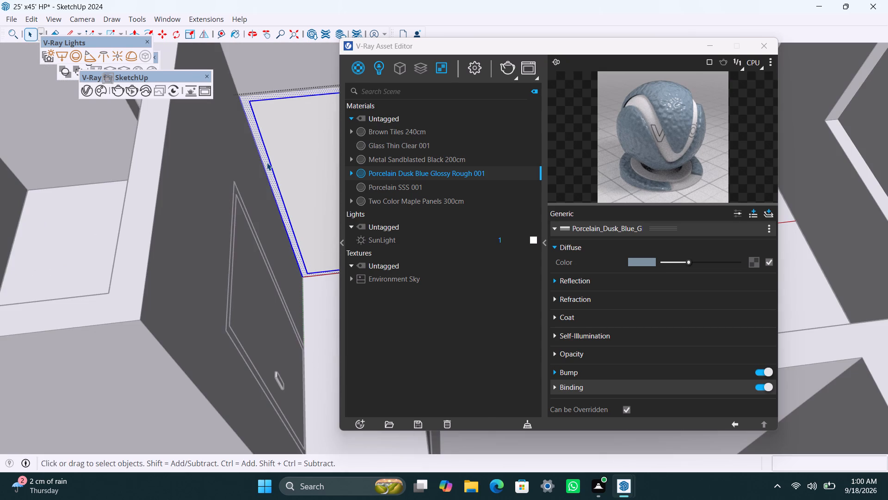
{"action": "left_click", "coordinate": [267, 162]}
{"action": "left_click", "coordinate": [409, 155]}
{"action": "right_click", "coordinate": [408, 155]}
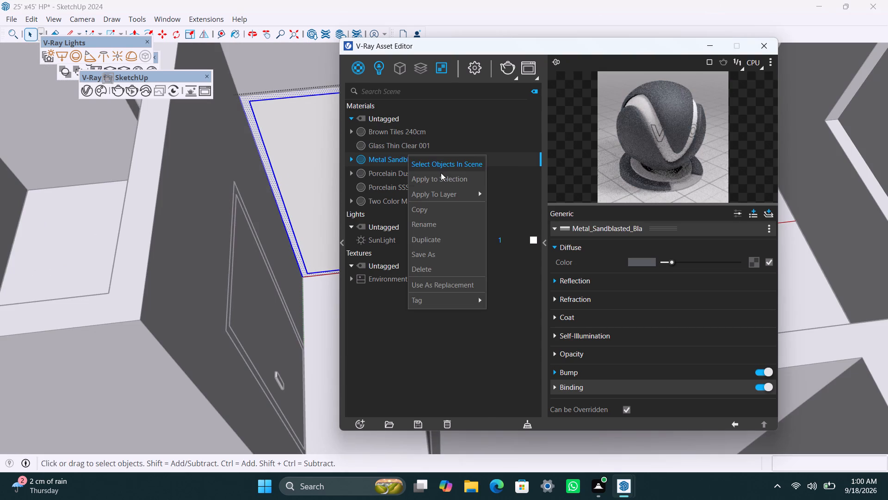
{"action": "left_click", "coordinate": [441, 173]}
Apply Glass Thin Clear 001 to the pane inside the hallway-end frame and leave the group.
{"action": "left_click", "coordinate": [302, 172]}
{"action": "double_click", "coordinate": [302, 171]}
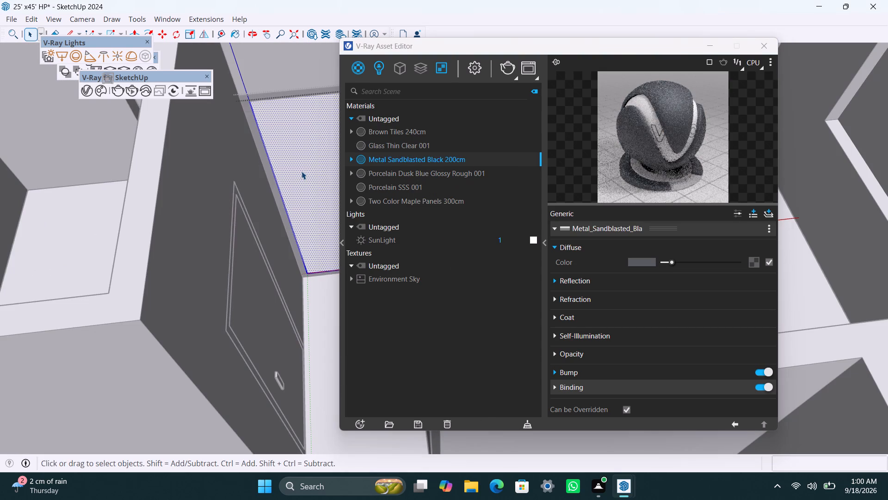
{"action": "left_click", "coordinate": [393, 146]}
{"action": "right_click", "coordinate": [393, 146]}
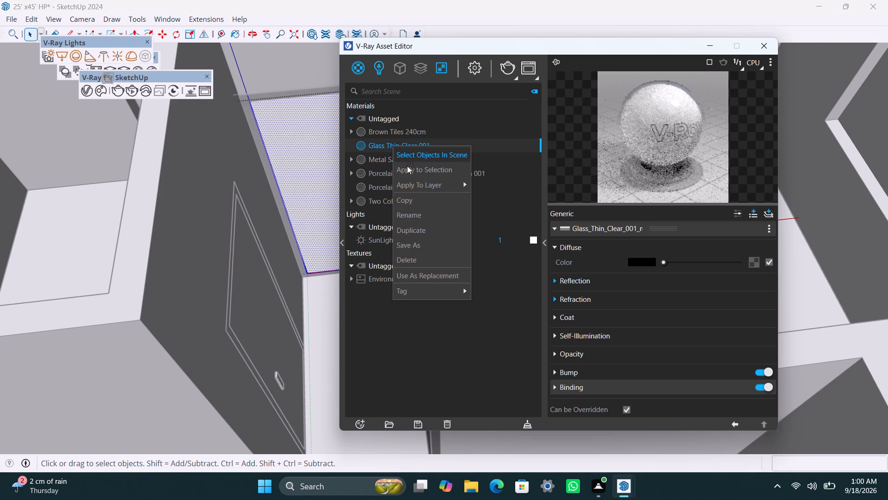
{"action": "left_click", "coordinate": [407, 166]}
{"action": "scroll", "coordinate": [273, 376], "scroll_direction": "down", "scroll_amount": 3}
{"action": "middle_click_drag", "start_coordinate": [254, 366], "coordinate": [164, 328]}
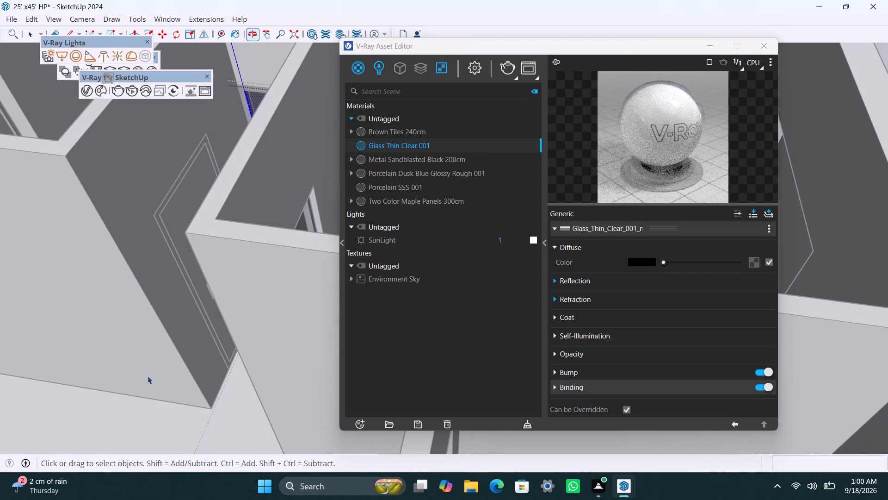
{"action": "left_click", "coordinate": [129, 405]}
{"action": "triple_click", "coordinate": [120, 400]}
{"action": "scroll", "coordinate": [174, 306], "scroll_direction": "down", "scroll_amount": 3}
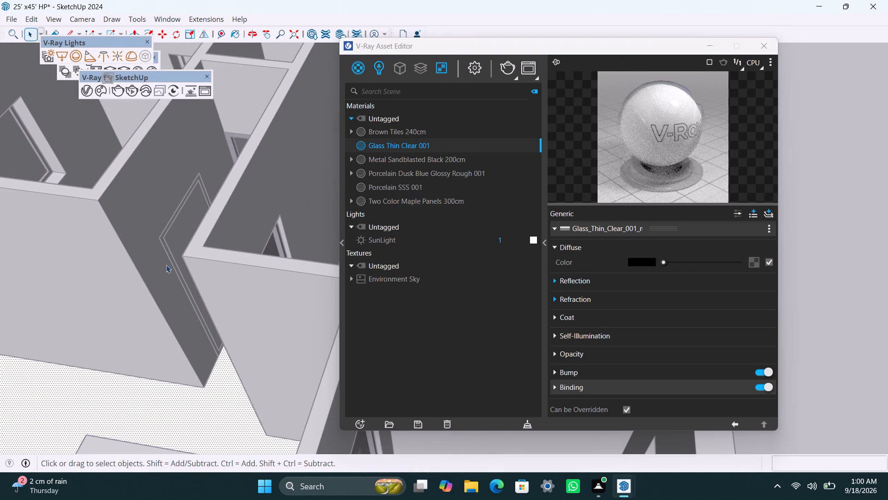
{"action": "left_click", "coordinate": [814, 231]}
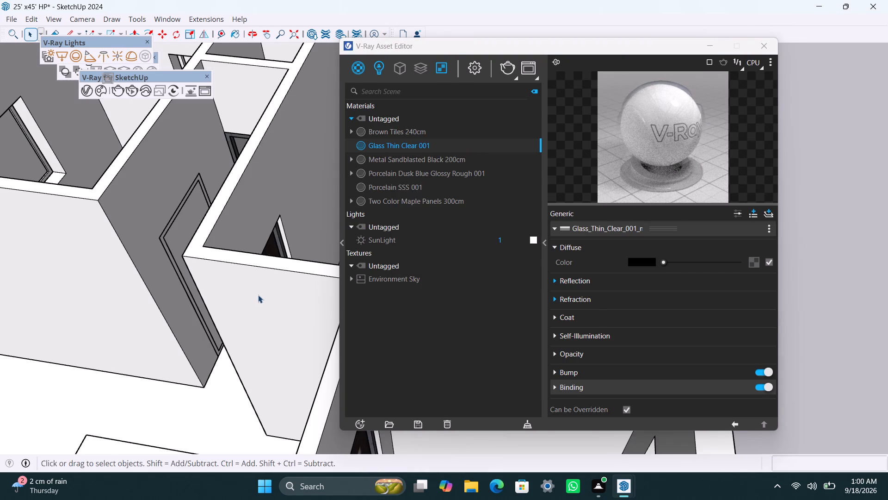
Apply Metal Sandblasted Black 200cm to the frame of the untextured door in the wall behind the maple-panelled door.
{"action": "scroll", "coordinate": [260, 292], "scroll_direction": "down", "scroll_amount": 4}
{"action": "middle_click_drag", "start_coordinate": [210, 337], "coordinate": [0, 310]}
{"action": "scroll", "coordinate": [166, 252], "scroll_direction": "down", "scroll_amount": 4}
{"action": "middle_click_drag", "start_coordinate": [255, 245], "coordinate": [220, 387], "text": "shift"}
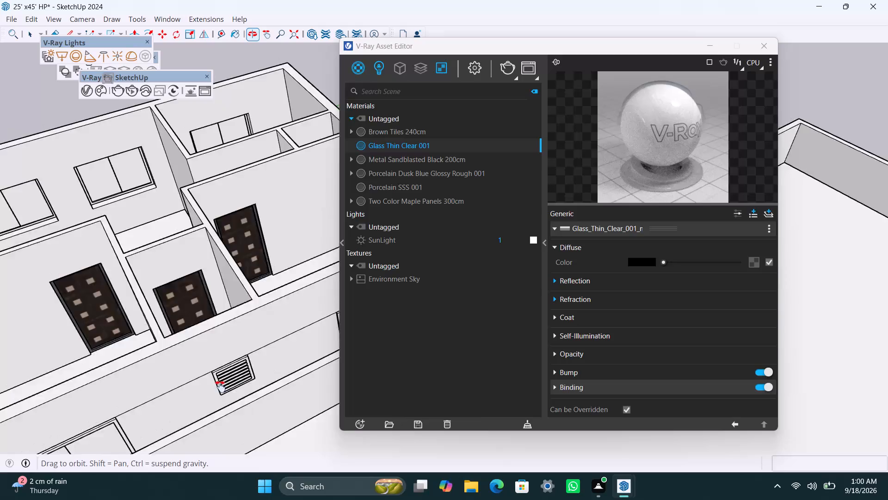
{"action": "middle_click_drag", "start_coordinate": [220, 387], "coordinate": [215, 397], "text": "shift"}
{"action": "scroll", "coordinate": [208, 250], "scroll_direction": "up", "scroll_amount": 4}
{"action": "middle_click_drag", "start_coordinate": [175, 254], "coordinate": [149, 354]}
{"action": "scroll", "coordinate": [168, 296], "scroll_direction": "up", "scroll_amount": 6}
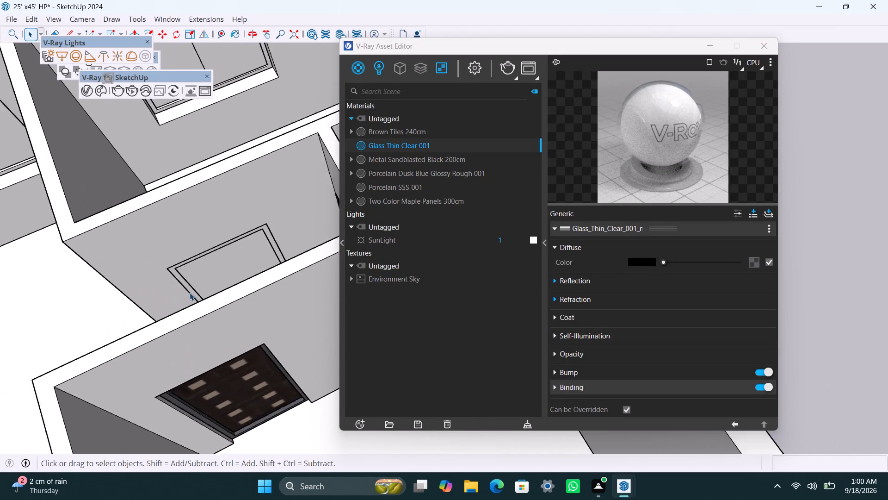
{"action": "scroll", "coordinate": [190, 293], "scroll_direction": "up", "scroll_amount": 4}
{"action": "triple_click", "coordinate": [182, 282]}
{"action": "left_click", "coordinate": [181, 282]}
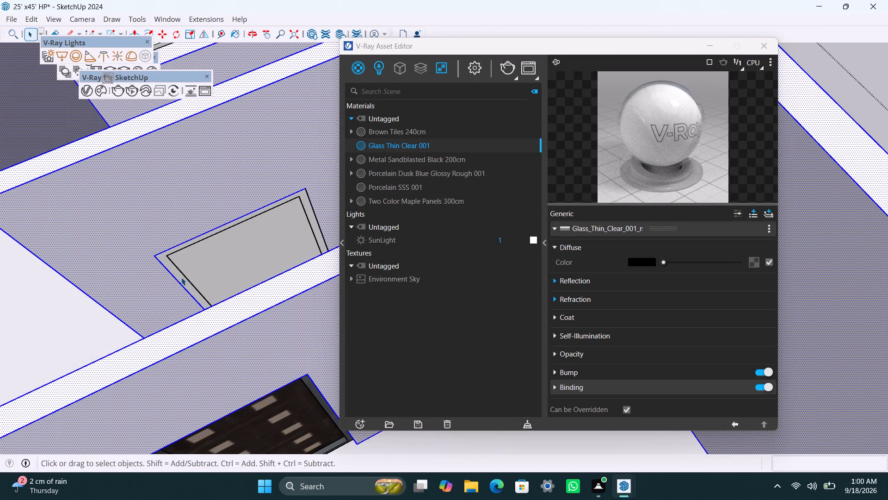
{"action": "triple_click", "coordinate": [180, 275]}
{"action": "double_click", "coordinate": [180, 275]}
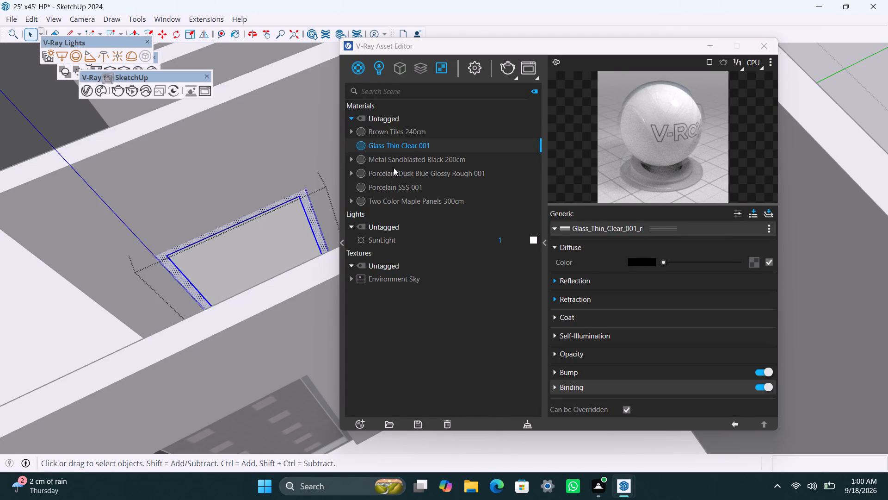
{"action": "left_click", "coordinate": [393, 160]}
{"action": "right_click", "coordinate": [392, 158]}
{"action": "left_click", "coordinate": [401, 180]}
Apply Two Color Maple Panels 300cm to the handle-side face of that same door's panel.
{"action": "scroll", "coordinate": [227, 240], "scroll_direction": "up", "scroll_amount": 3}
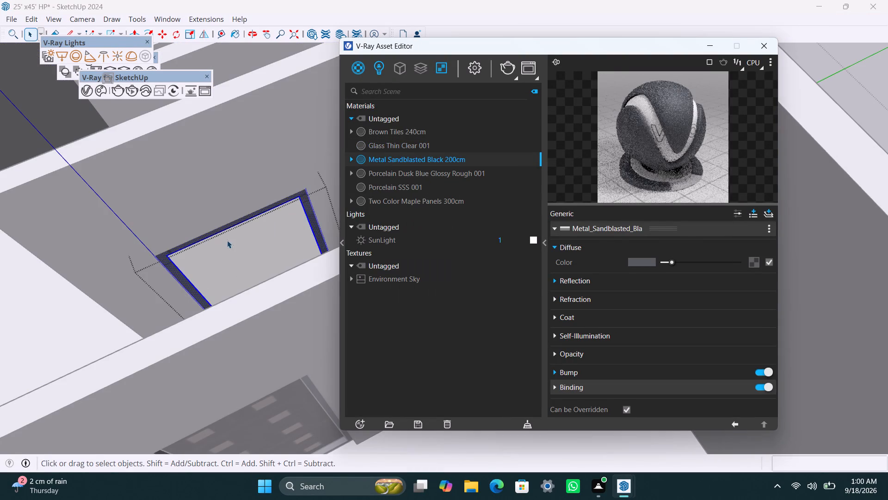
{"action": "middle_click_drag", "start_coordinate": [207, 287], "coordinate": [234, 326]}
{"action": "triple_click", "coordinate": [234, 313]}
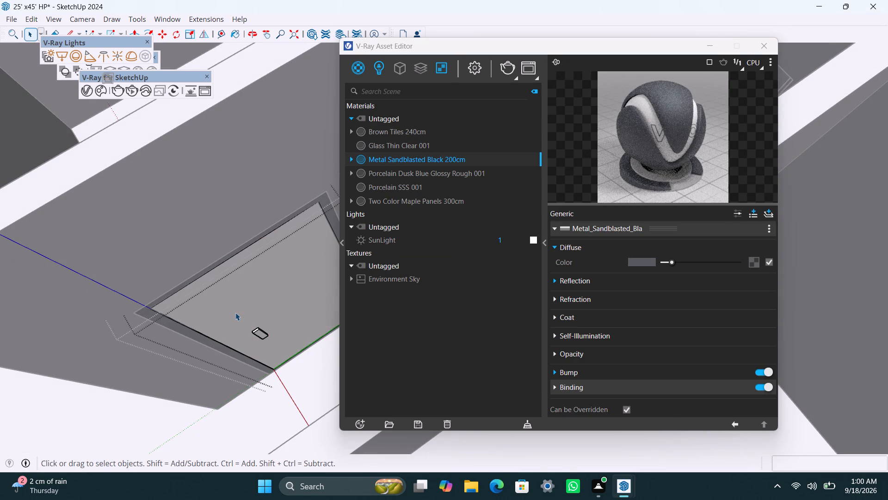
{"action": "scroll", "coordinate": [242, 300], "scroll_direction": "up", "scroll_amount": 3}
{"action": "middle_click_drag", "start_coordinate": [237, 294], "coordinate": [133, 230]}
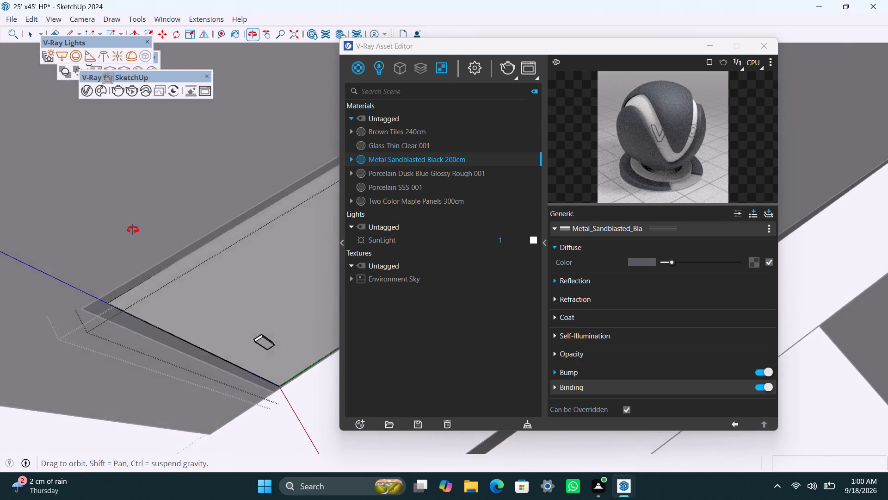
{"action": "middle_click_drag", "start_coordinate": [133, 230], "coordinate": [44, 339]}
{"action": "scroll", "coordinate": [197, 206], "scroll_direction": "up", "scroll_amount": 2}
{"action": "triple_click", "coordinate": [236, 142]}
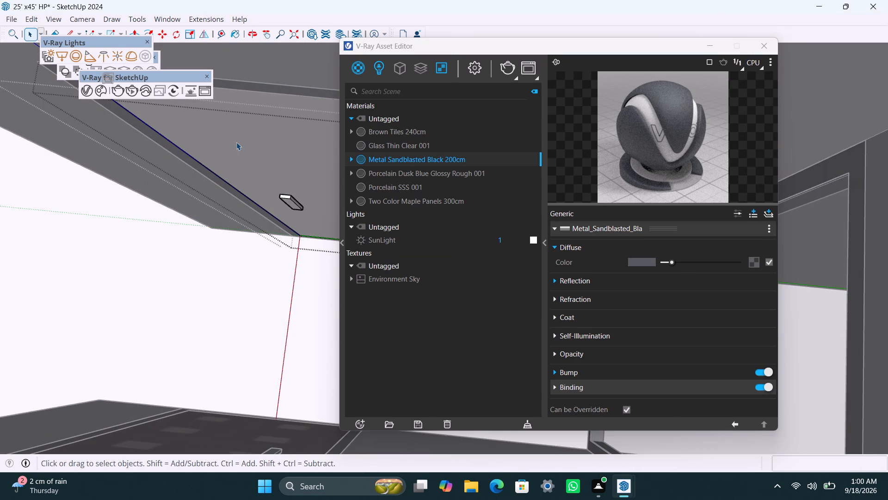
{"action": "left_click", "coordinate": [419, 203]}
{"action": "right_click", "coordinate": [419, 201]}
{"action": "left_click", "coordinate": [443, 220]}
Apply Metal Sandblasted Black 200cm to the handle of the same door.
{"action": "left_click", "coordinate": [296, 206]}
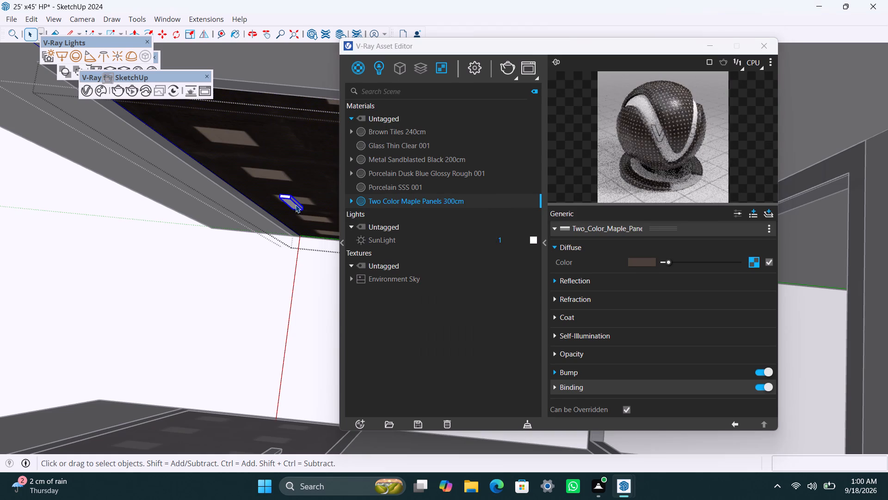
{"action": "left_click", "coordinate": [395, 158]}
{"action": "right_click", "coordinate": [397, 158]}
{"action": "left_click", "coordinate": [458, 187]}
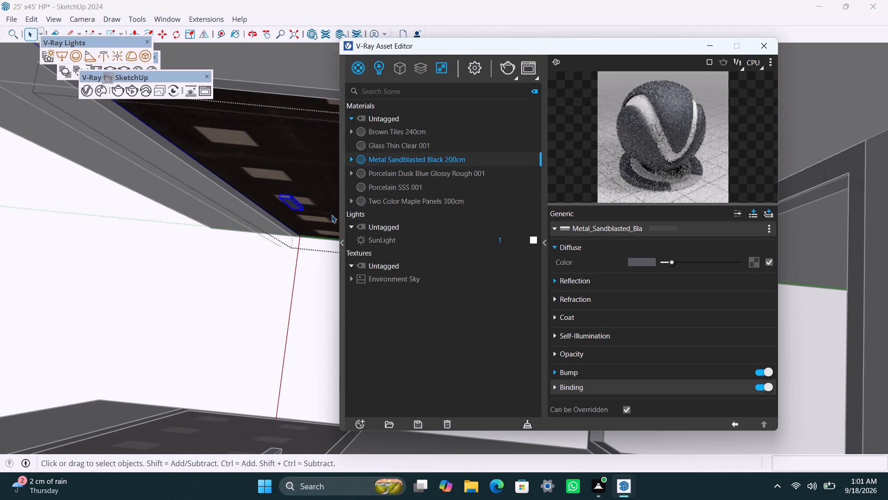
Apply Two Color Maple Panels 300cm to the opposite face of the same door's panel and leave the group.
{"action": "scroll", "coordinate": [313, 228], "scroll_direction": "down", "scroll_amount": 10}
{"action": "middle_click_drag", "start_coordinate": [255, 140], "coordinate": [224, 280]}
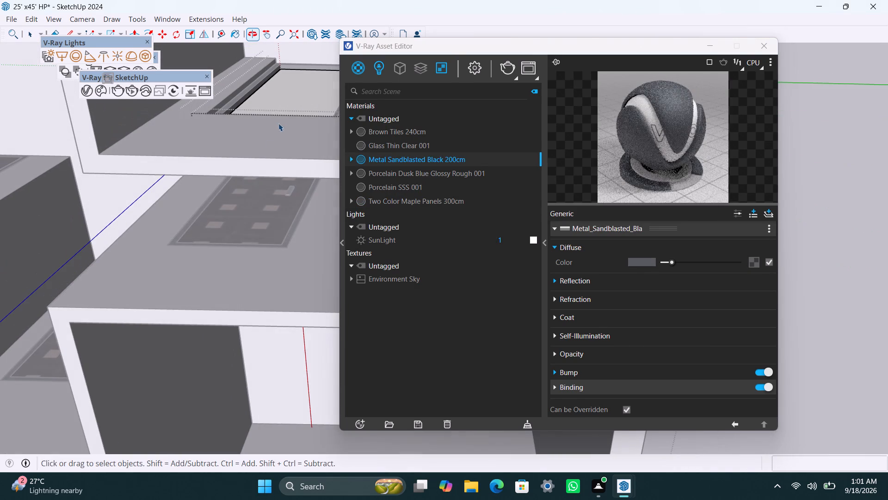
{"action": "left_click", "coordinate": [290, 100]}
{"action": "left_click", "coordinate": [413, 197]}
{"action": "right_click", "coordinate": [412, 198]}
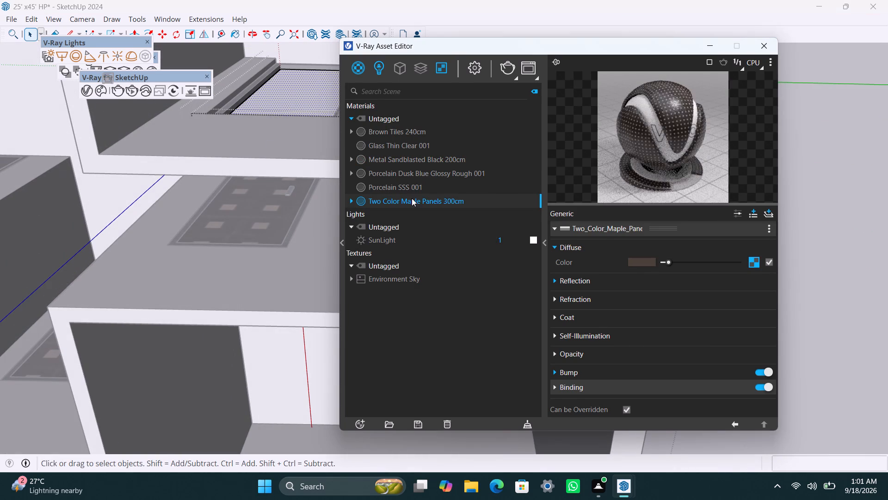
{"action": "left_click", "coordinate": [437, 220]}
{"action": "scroll", "coordinate": [303, 130], "scroll_direction": "down", "scroll_amount": 10}
{"action": "triple_click", "coordinate": [834, 183]}
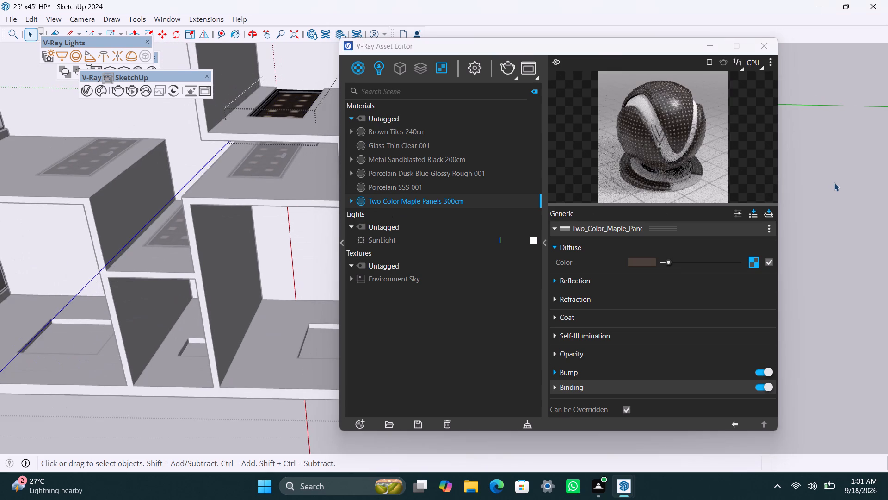
{"action": "triple_click", "coordinate": [834, 183]}
Apply Metal Sandblasted Black 200cm to the frame of the exterior door beside the small window on the house's end wall.
{"action": "scroll", "coordinate": [328, 237], "scroll_direction": "down", "scroll_amount": 4}
{"action": "middle_click_drag", "start_coordinate": [238, 287], "coordinate": [223, 56]}
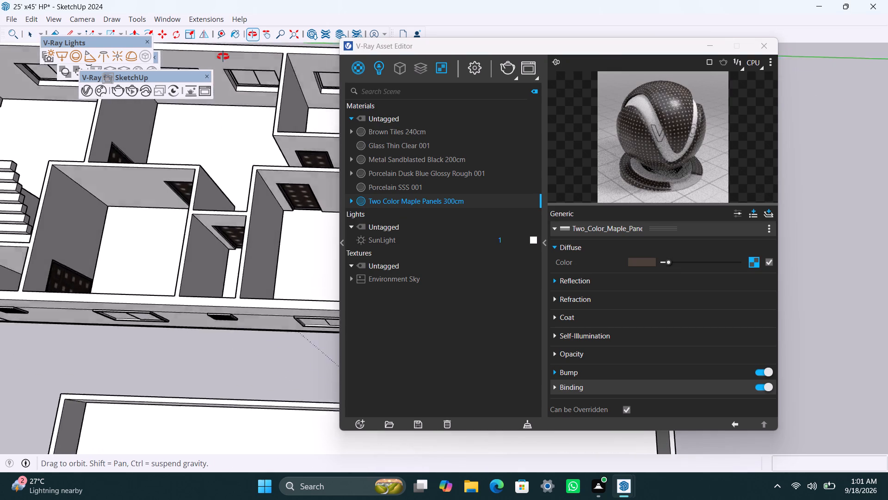
{"action": "middle_click_drag", "start_coordinate": [223, 56], "coordinate": [223, 59]}
{"action": "scroll", "coordinate": [209, 195], "scroll_direction": "down", "scroll_amount": 8}
{"action": "scroll", "coordinate": [203, 231], "scroll_direction": "up", "scroll_amount": 3}
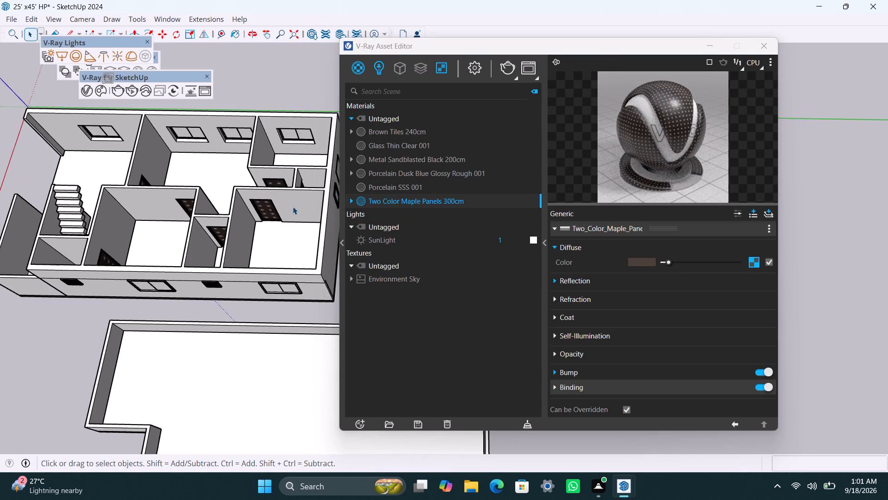
{"action": "middle_click_drag", "start_coordinate": [296, 206], "coordinate": [199, 206]}
{"action": "scroll", "coordinate": [201, 215], "scroll_direction": "down", "scroll_amount": 4}
{"action": "middle_click_drag", "start_coordinate": [234, 265], "coordinate": [163, 317], "text": "shift"}
{"action": "scroll", "coordinate": [223, 285], "scroll_direction": "up", "scroll_amount": 3}
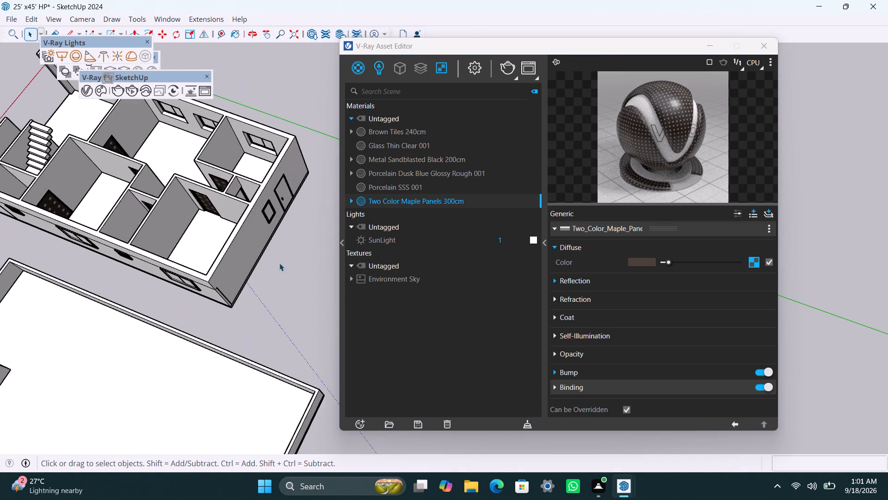
{"action": "middle_click_drag", "start_coordinate": [209, 261], "coordinate": [0, 225]}
{"action": "scroll", "coordinate": [0, 225], "scroll_direction": "up", "scroll_amount": 1}
{"action": "scroll", "coordinate": [179, 228], "scroll_direction": "down", "scroll_amount": 4}
{"action": "middle_click_drag", "start_coordinate": [241, 254], "coordinate": [110, 319]}
{"action": "scroll", "coordinate": [211, 264], "scroll_direction": "up", "scroll_amount": 10}
{"action": "scroll", "coordinate": [239, 194], "scroll_direction": "up", "scroll_amount": 2}
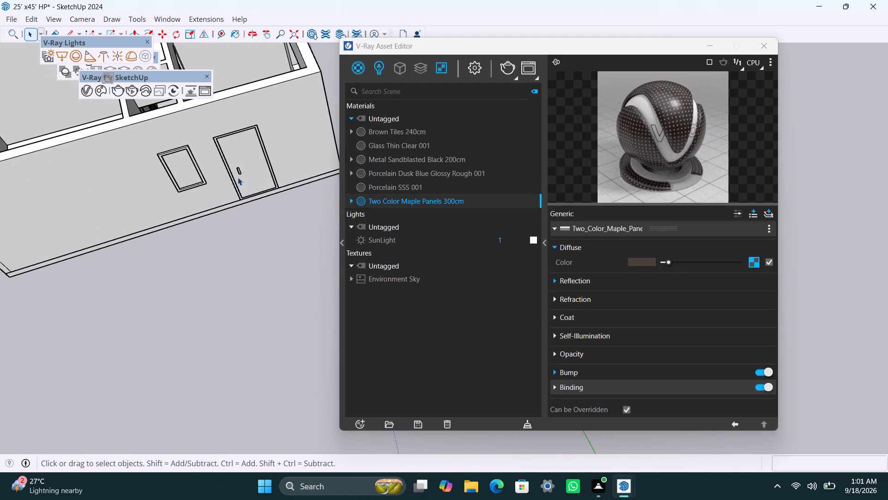
{"action": "scroll", "coordinate": [238, 177], "scroll_direction": "up", "scroll_amount": 14}
{"action": "triple_click", "coordinate": [222, 187]}
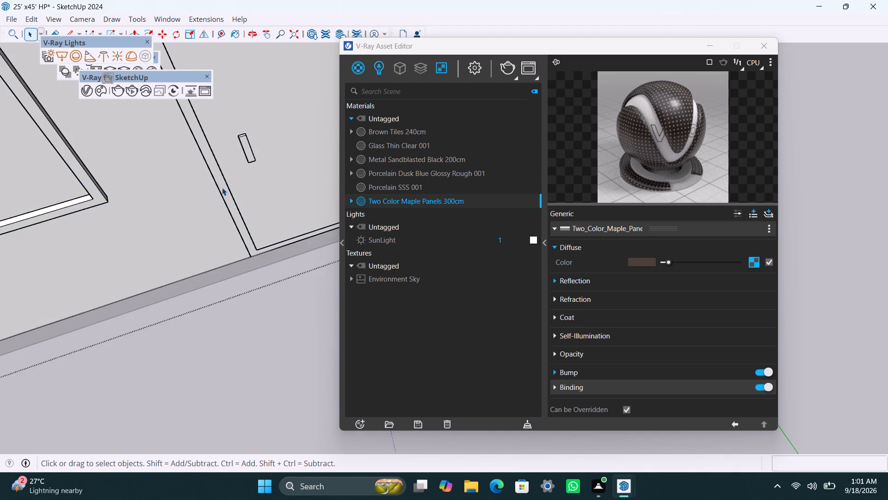
{"action": "double_click", "coordinate": [222, 187]}
{"action": "left_click", "coordinate": [376, 162]}
{"action": "right_click", "coordinate": [376, 162]}
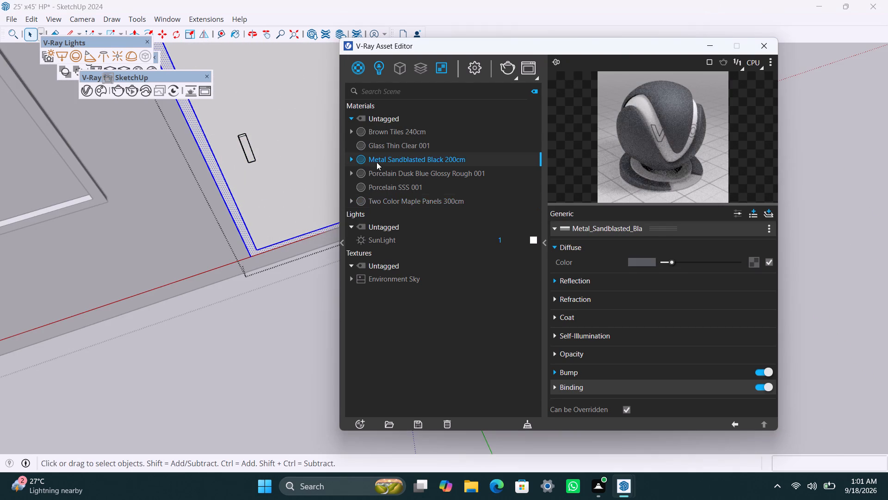
{"action": "left_click", "coordinate": [398, 180]}
Apply Metal Sandblasted Black 200cm to the handle of the exterior door beside the small window on the end wall.
{"action": "scroll", "coordinate": [273, 174], "scroll_direction": "up", "scroll_amount": 2}
{"action": "left_click", "coordinate": [240, 144]}
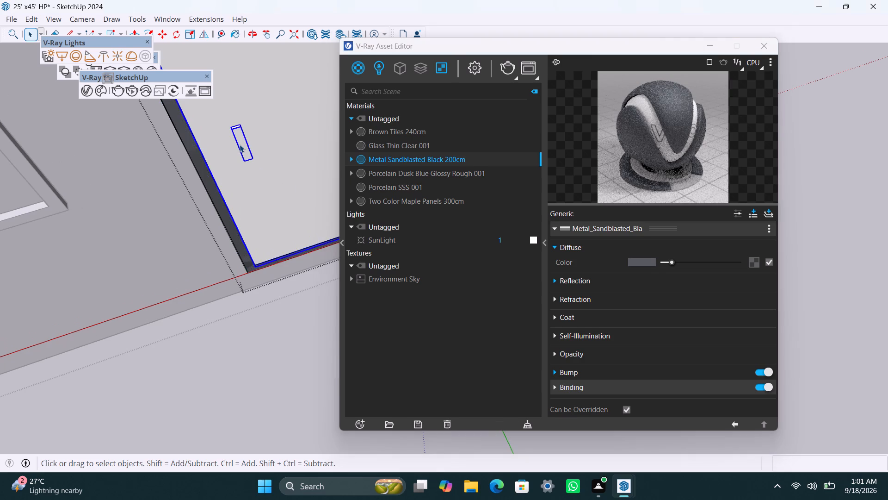
{"action": "triple_click", "coordinate": [240, 144]}
{"action": "right_click", "coordinate": [388, 160]}
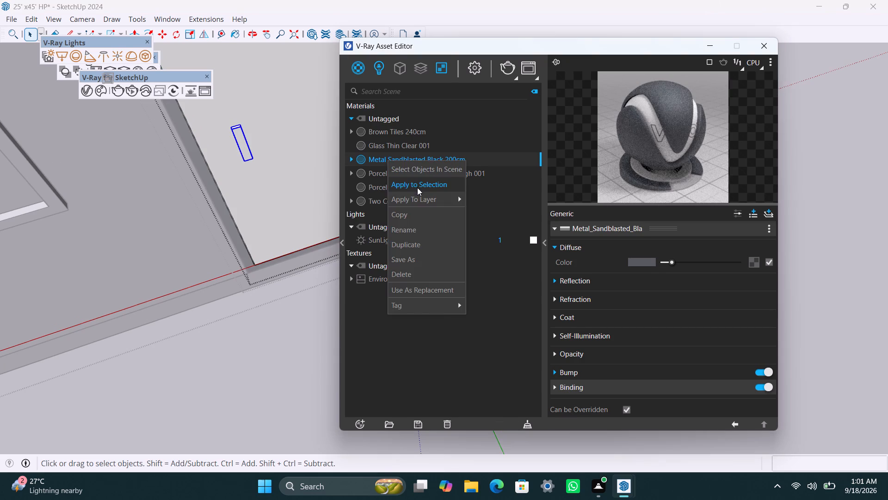
{"action": "left_click", "coordinate": [417, 187]}
Apply Two Color Maple Panels 300cm to the panel of that same exterior door and leave the group.
{"action": "triple_click", "coordinate": [308, 160]}
{"action": "left_click", "coordinate": [308, 160]}
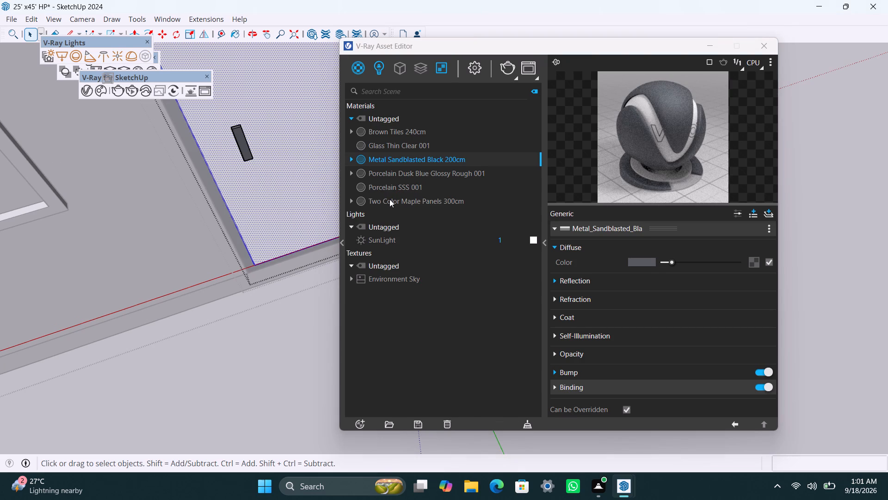
{"action": "left_click", "coordinate": [389, 199]}
{"action": "right_click", "coordinate": [389, 199]}
{"action": "left_click", "coordinate": [414, 224]}
{"action": "scroll", "coordinate": [265, 142], "scroll_direction": "down", "scroll_amount": 16}
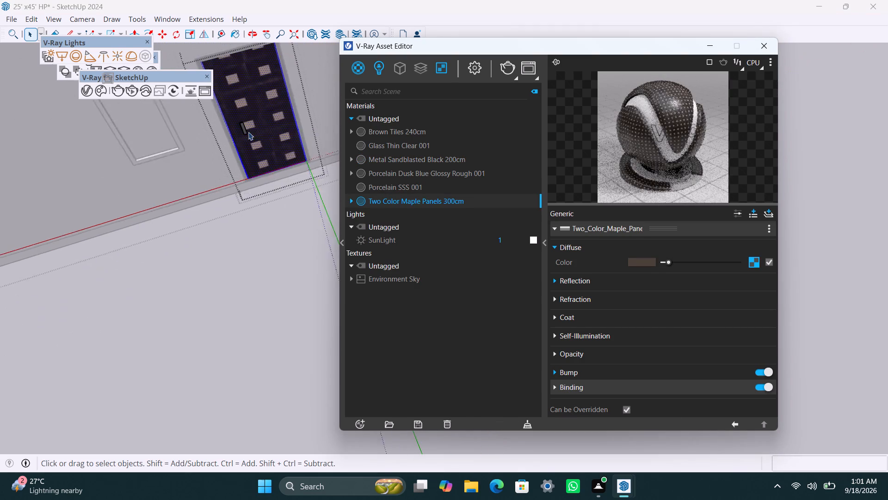
{"action": "scroll", "coordinate": [248, 132], "scroll_direction": "down", "scroll_amount": 2}
{"action": "middle_click_drag", "start_coordinate": [259, 133], "coordinate": [317, 387]}
{"action": "triple_click", "coordinate": [234, 345]}
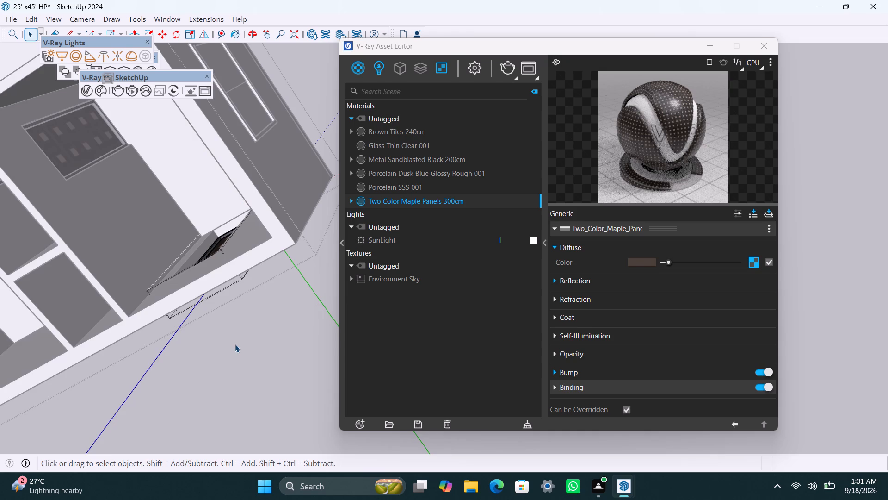
{"action": "scroll", "coordinate": [241, 316], "scroll_direction": "down", "scroll_amount": 5}
{"action": "double_click", "coordinate": [280, 337]}
{"action": "left_click", "coordinate": [279, 332]}
Run FixIt 101 on the house's wall group.
{"action": "scroll", "coordinate": [222, 298], "scroll_direction": "down", "scroll_amount": 5}
{"action": "middle_click_drag", "start_coordinate": [146, 325], "coordinate": [90, 254]}
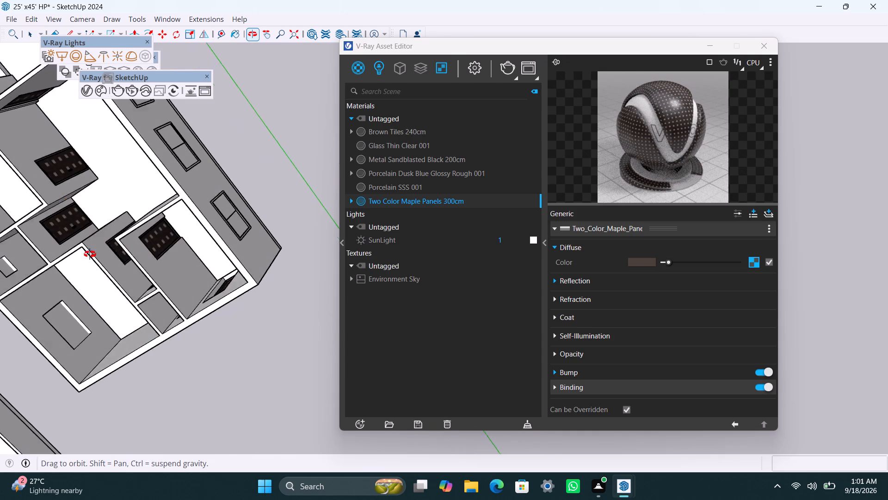
{"action": "middle_click_drag", "start_coordinate": [90, 254], "coordinate": [44, 157]}
{"action": "scroll", "coordinate": [100, 232], "scroll_direction": "down", "scroll_amount": 5}
{"action": "middle_click_drag", "start_coordinate": [78, 290], "coordinate": [155, 213]}
{"action": "scroll", "coordinate": [120, 219], "scroll_direction": "up", "scroll_amount": 2}
{"action": "scroll", "coordinate": [264, 348], "scroll_direction": "up", "scroll_amount": 2}
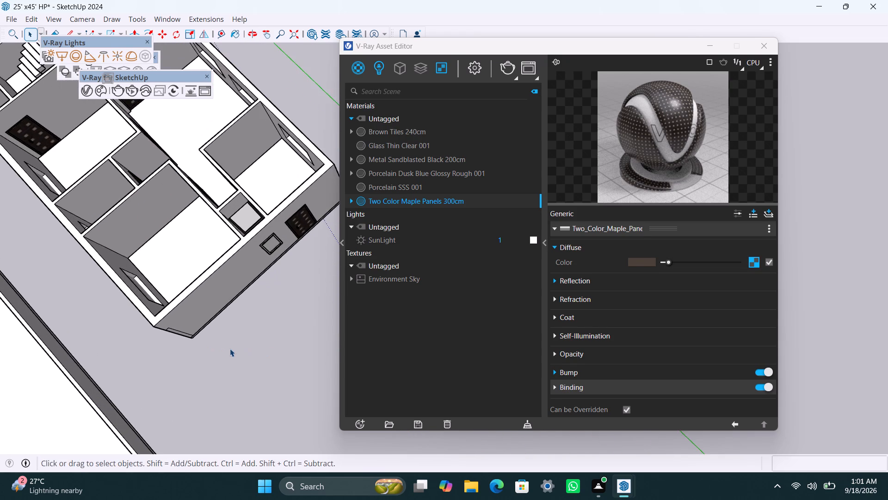
{"action": "middle_click_drag", "start_coordinate": [228, 344], "coordinate": [94, 250]}
{"action": "scroll", "coordinate": [196, 203], "scroll_direction": "up", "scroll_amount": 6}
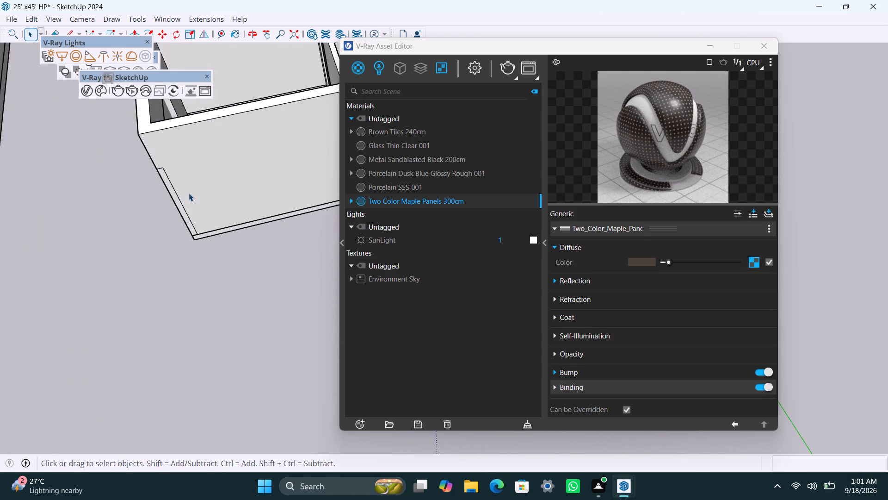
{"action": "left_click", "coordinate": [189, 192]}
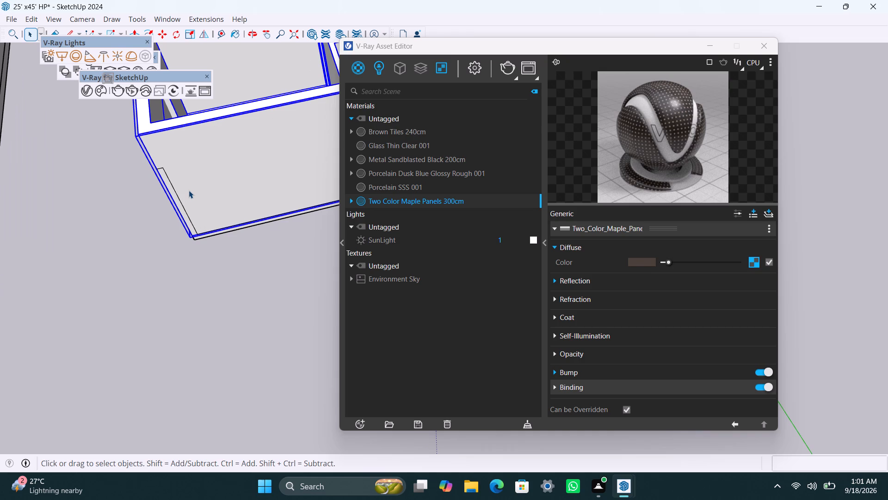
{"action": "right_click", "coordinate": [189, 190]}
{"action": "left_click", "coordinate": [232, 455]}
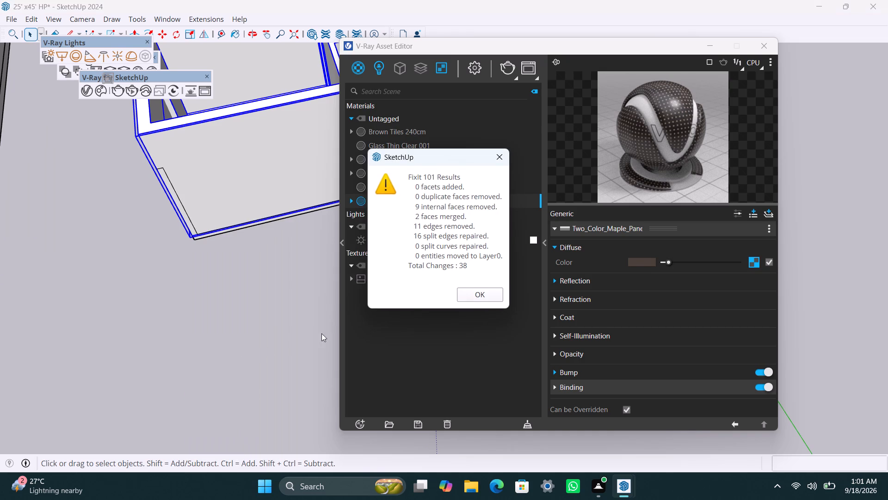
{"action": "left_click", "coordinate": [480, 294]}
{"action": "left_click", "coordinate": [313, 300]}
Run FixIt 101 on the base group that runs along the bottom of the end wall.
{"action": "left_click", "coordinate": [223, 212]}
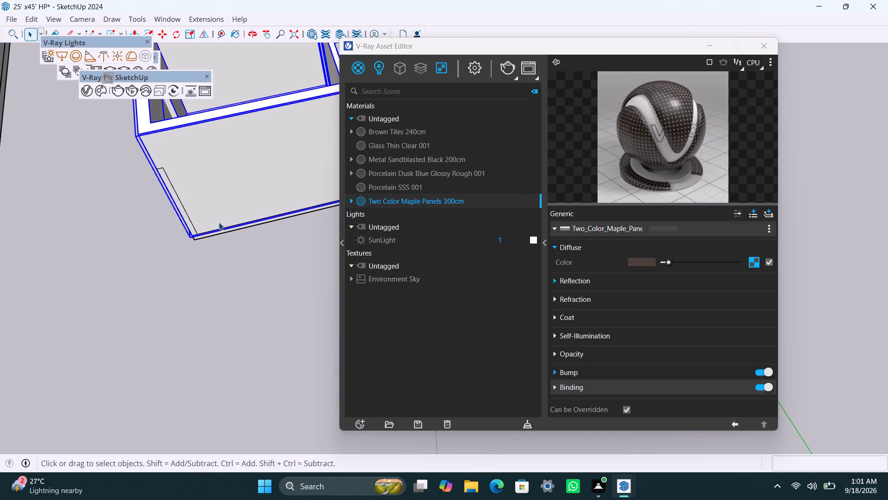
{"action": "right_click", "coordinate": [242, 229]}
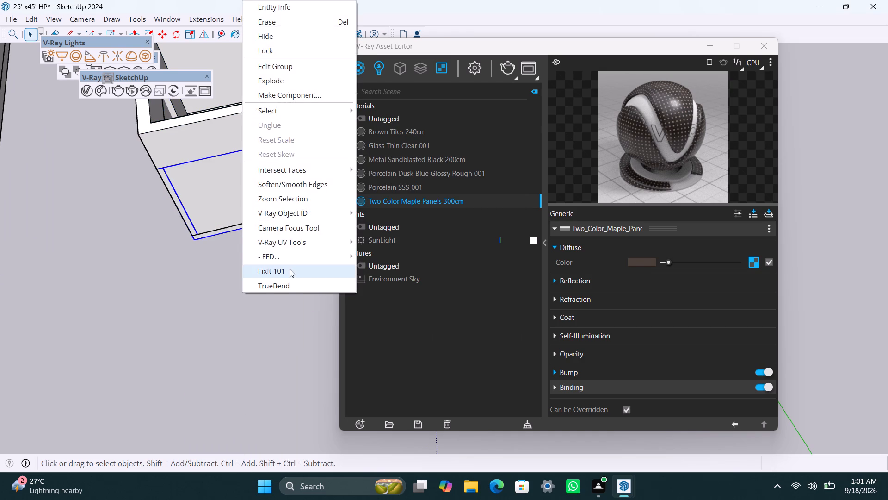
{"action": "left_click", "coordinate": [290, 268]}
{"action": "left_click", "coordinate": [470, 288]}
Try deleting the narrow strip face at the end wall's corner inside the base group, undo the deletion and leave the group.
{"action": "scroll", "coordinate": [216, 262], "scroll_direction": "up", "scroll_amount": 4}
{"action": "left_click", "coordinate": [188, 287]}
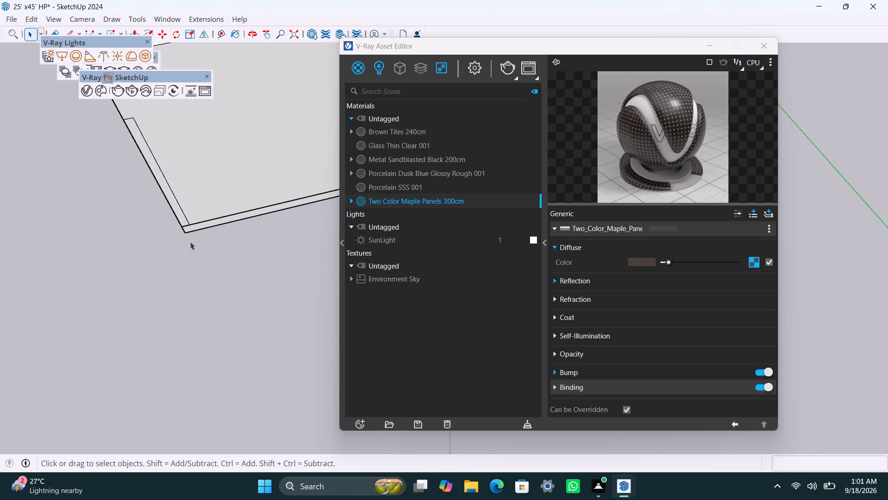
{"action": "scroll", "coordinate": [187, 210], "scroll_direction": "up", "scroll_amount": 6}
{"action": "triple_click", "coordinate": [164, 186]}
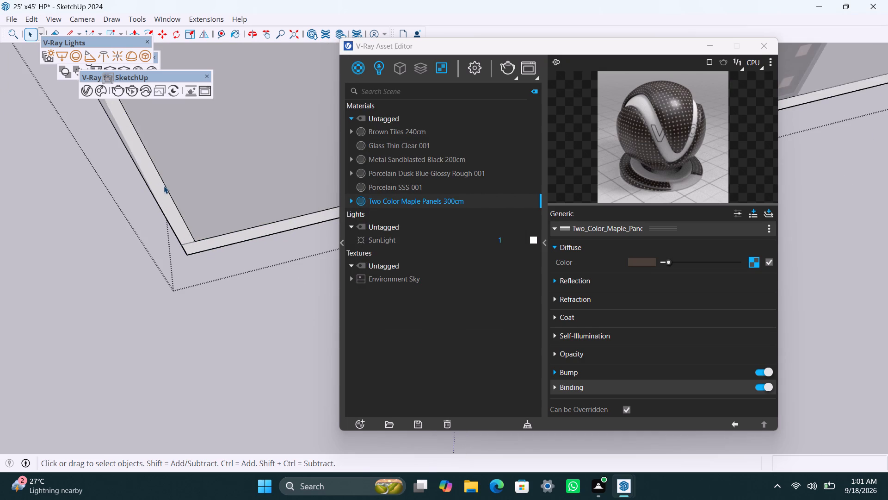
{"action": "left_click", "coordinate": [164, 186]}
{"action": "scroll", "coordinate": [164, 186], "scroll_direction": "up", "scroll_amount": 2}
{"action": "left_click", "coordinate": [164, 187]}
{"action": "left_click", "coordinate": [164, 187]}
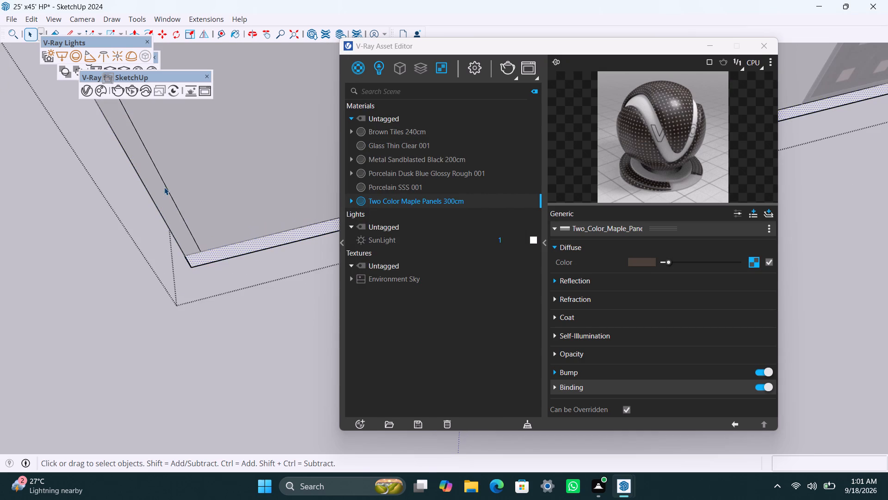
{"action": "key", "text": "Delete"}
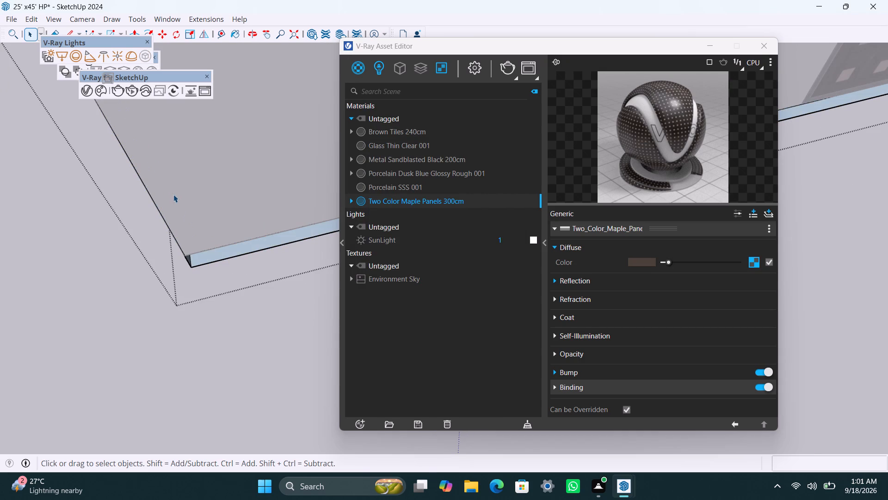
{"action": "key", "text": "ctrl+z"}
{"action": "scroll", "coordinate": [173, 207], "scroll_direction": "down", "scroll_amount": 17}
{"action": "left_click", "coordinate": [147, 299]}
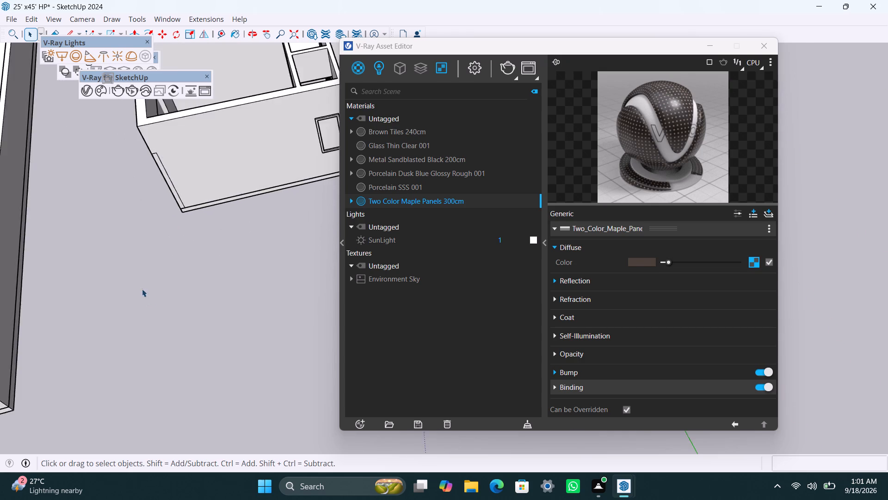
Move the roof that sits beside the house about 39' 5" back over the walls.
{"action": "scroll", "coordinate": [127, 241], "scroll_direction": "up", "scroll_amount": 3}
{"action": "middle_click_drag", "start_coordinate": [137, 254], "coordinate": [443, 335]}
{"action": "scroll", "coordinate": [233, 315], "scroll_direction": "down", "scroll_amount": 12}
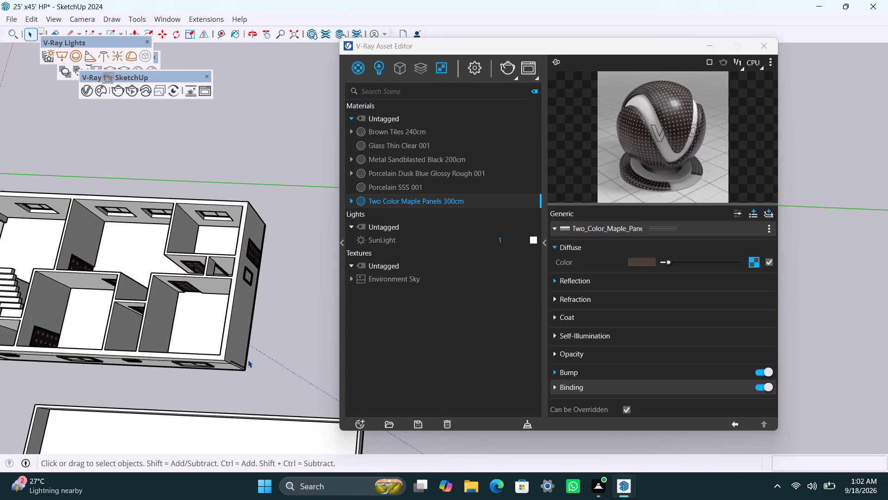
{"action": "scroll", "coordinate": [131, 282], "scroll_direction": "down", "scroll_amount": 4}
{"action": "middle_click_drag", "start_coordinate": [159, 283], "coordinate": [222, 242]}
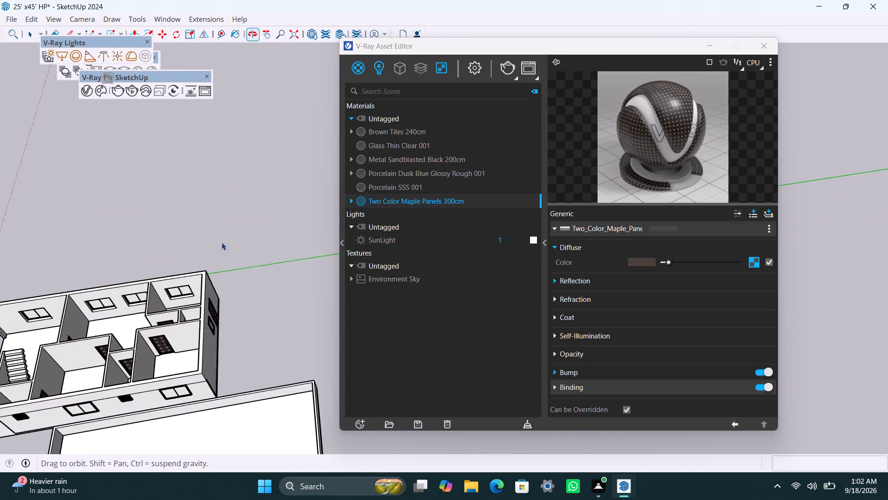
{"action": "middle_click_drag", "start_coordinate": [222, 242], "coordinate": [229, 195]}
{"action": "scroll", "coordinate": [163, 338], "scroll_direction": "down", "scroll_amount": 3}
{"action": "middle_click_drag", "start_coordinate": [151, 345], "coordinate": [271, 210], "text": "shift"}
{"action": "scroll", "coordinate": [185, 259], "scroll_direction": "up", "scroll_amount": 13}
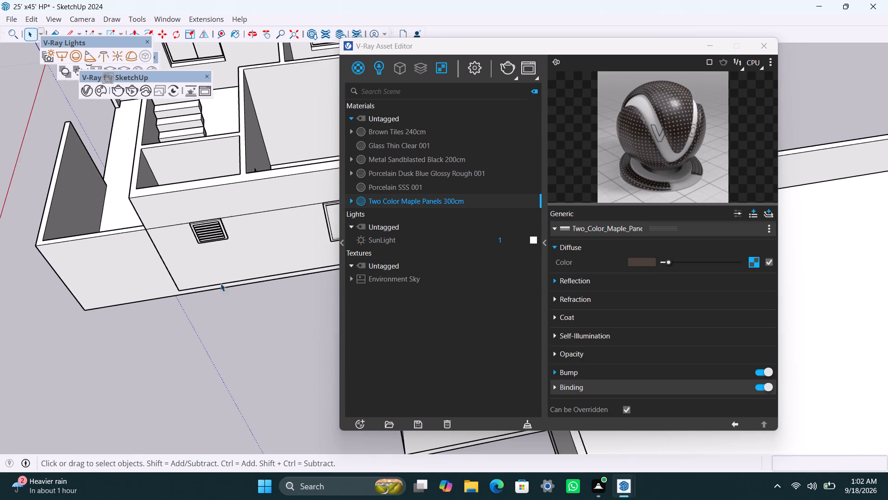
{"action": "scroll", "coordinate": [212, 296], "scroll_direction": "down", "scroll_amount": 11}
{"action": "middle_click_drag", "start_coordinate": [153, 291], "coordinate": [85, 291]}
{"action": "left_click", "coordinate": [205, 327]}
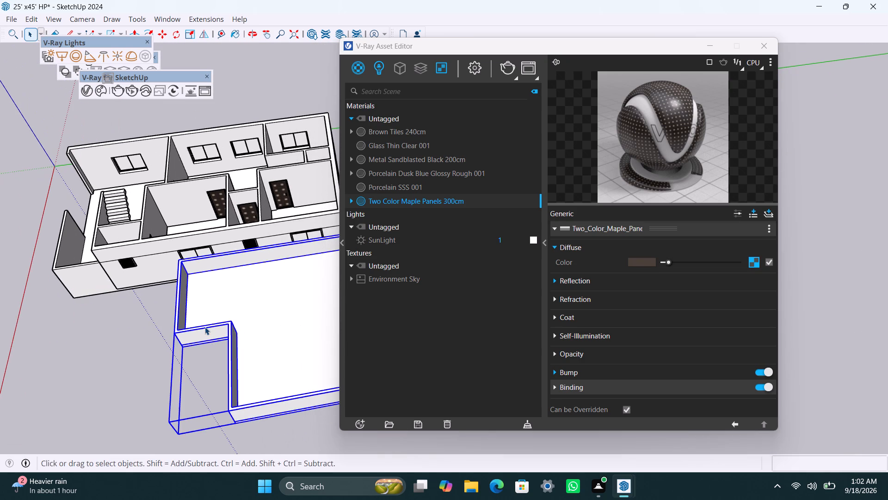
{"action": "key", "text": "m"}
{"action": "left_click", "coordinate": [187, 275]}
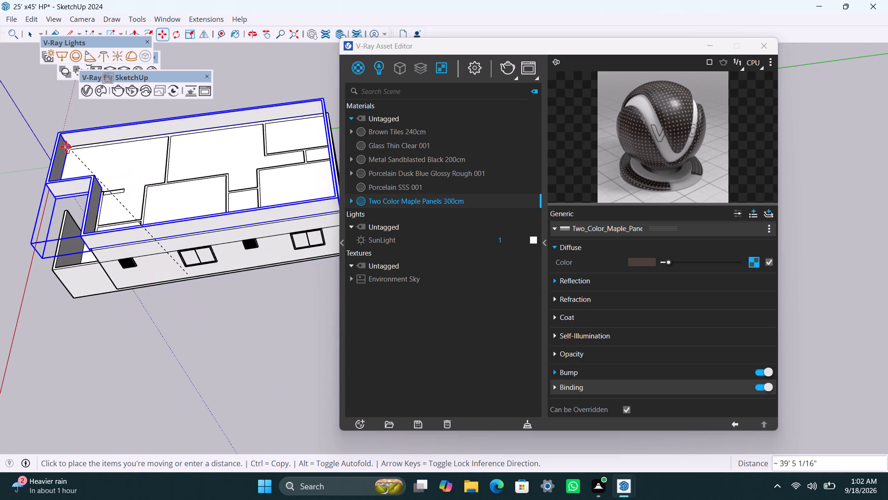
{"action": "left_click", "coordinate": [65, 148]}
Raise the roof about 5' 10" from its lower corner above the front corner wall.
{"action": "scroll", "coordinate": [73, 200], "scroll_direction": "up", "scroll_amount": 2}
{"action": "middle_click_drag", "start_coordinate": [67, 259], "coordinate": [351, 231]}
{"action": "scroll", "coordinate": [226, 292], "scroll_direction": "down", "scroll_amount": 4}
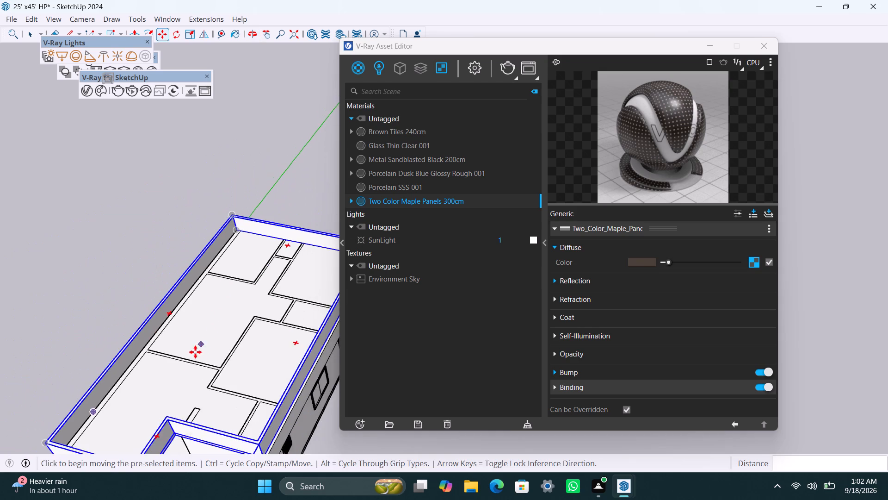
{"action": "middle_click_drag", "start_coordinate": [195, 348], "coordinate": [327, 120]}
{"action": "scroll", "coordinate": [247, 190], "scroll_direction": "up", "scroll_amount": 12}
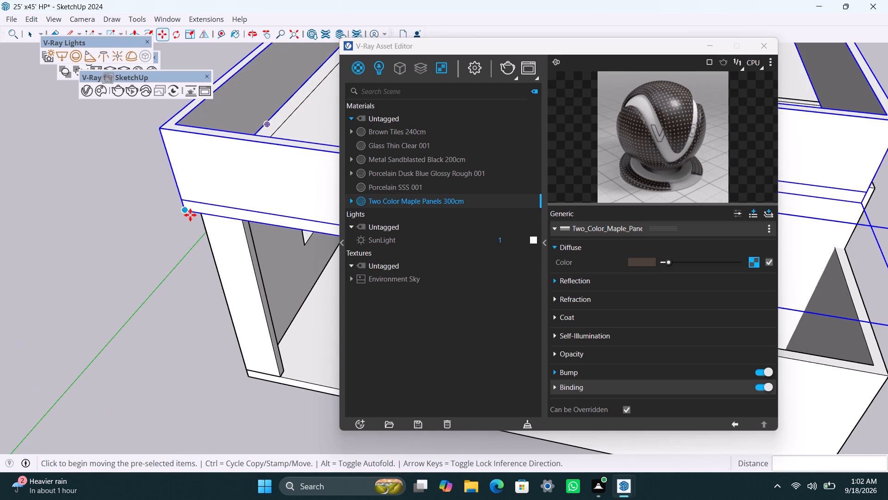
{"action": "left_click", "coordinate": [188, 208]}
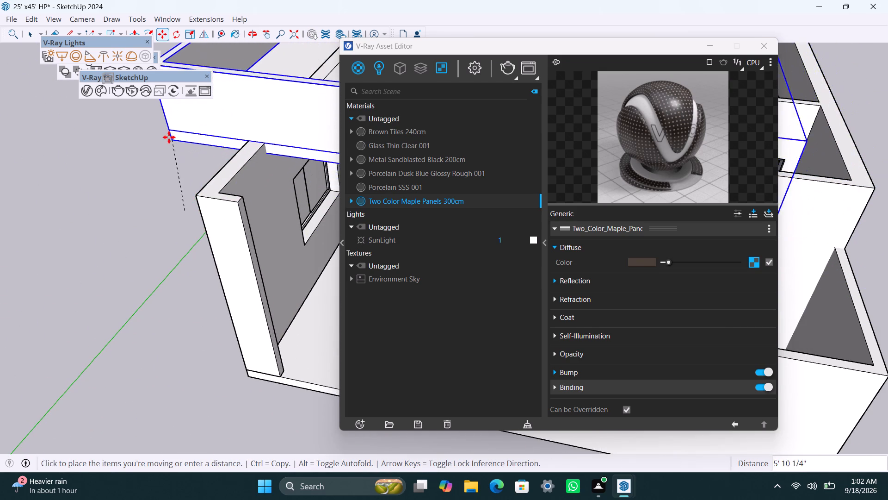
{"action": "left_click", "coordinate": [169, 137]}
Move the roof so its lower corner snaps onto the top outer corner of the front wall, and clear the selection.
{"action": "left_click_drag", "start_coordinate": [159, 139], "coordinate": [166, 145]}
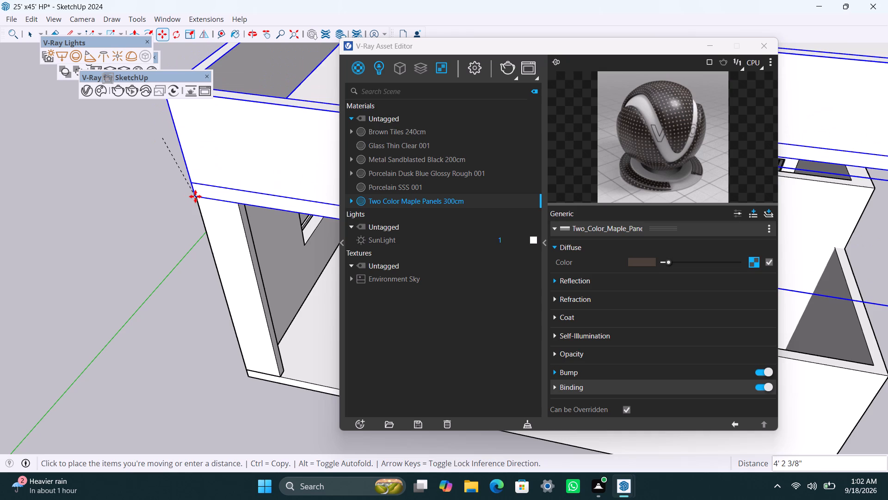
{"action": "left_click", "coordinate": [199, 194]}
{"action": "scroll", "coordinate": [206, 195], "scroll_direction": "up", "scroll_amount": 6}
{"action": "left_click", "coordinate": [200, 191]}
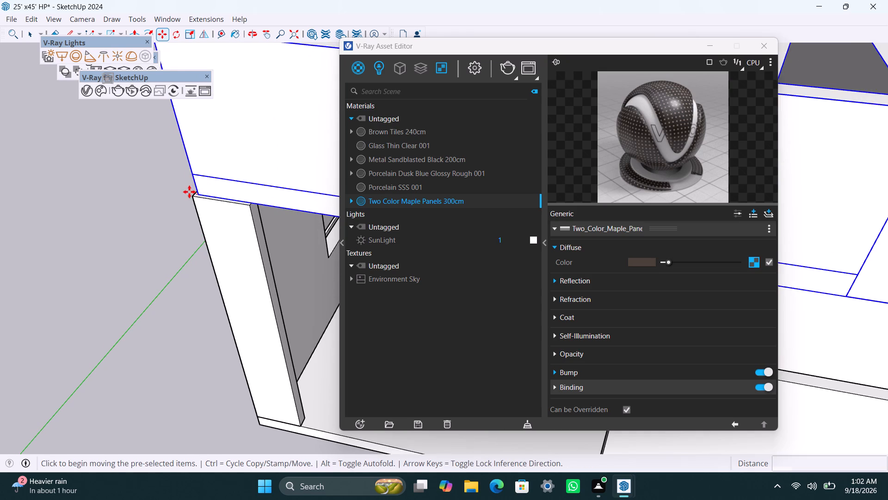
{"action": "left_click", "coordinate": [192, 202]}
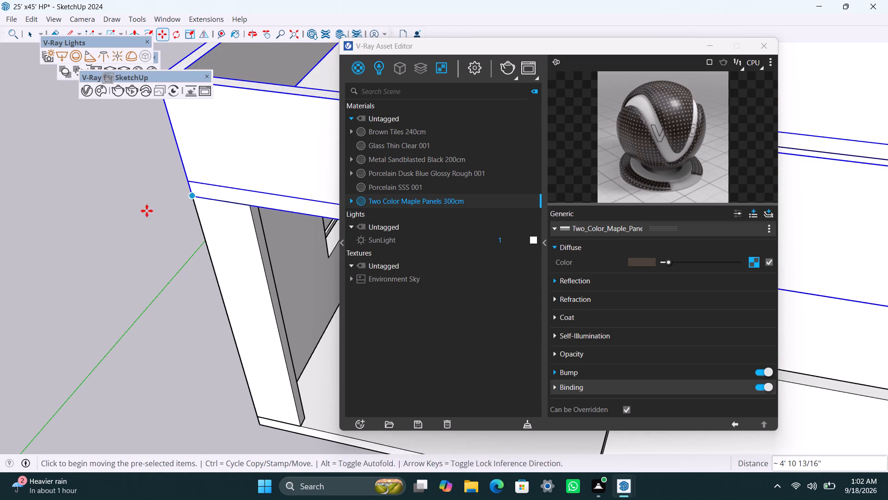
{"action": "scroll", "coordinate": [140, 214], "scroll_direction": "down", "scroll_amount": 20}
{"action": "scroll", "coordinate": [140, 214], "scroll_direction": "down", "scroll_amount": 13}
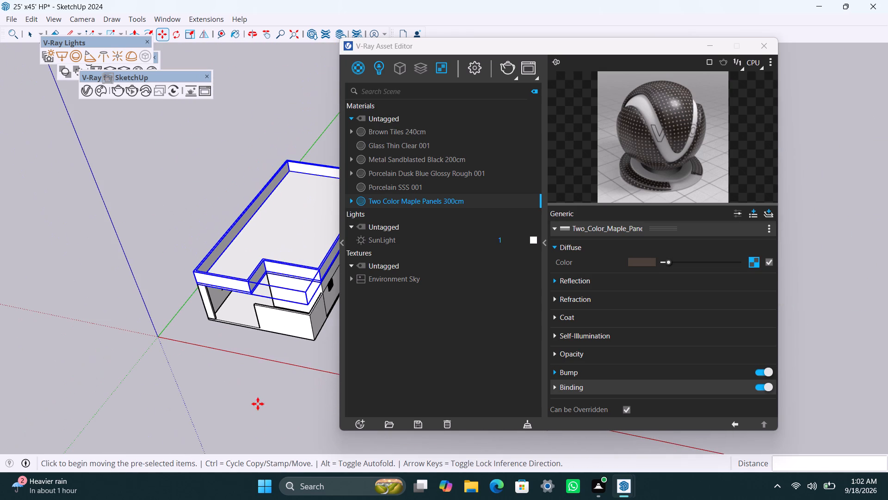
{"action": "key", "text": "space"}
{"action": "left_click", "coordinate": [252, 402]}
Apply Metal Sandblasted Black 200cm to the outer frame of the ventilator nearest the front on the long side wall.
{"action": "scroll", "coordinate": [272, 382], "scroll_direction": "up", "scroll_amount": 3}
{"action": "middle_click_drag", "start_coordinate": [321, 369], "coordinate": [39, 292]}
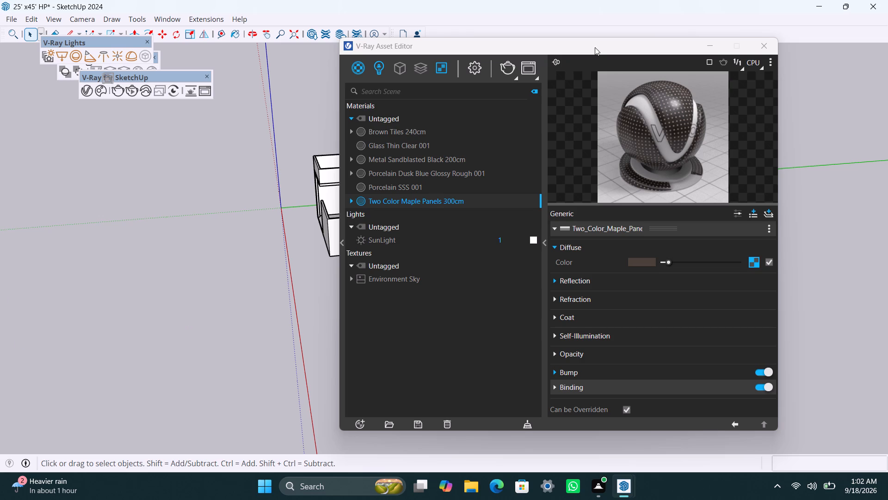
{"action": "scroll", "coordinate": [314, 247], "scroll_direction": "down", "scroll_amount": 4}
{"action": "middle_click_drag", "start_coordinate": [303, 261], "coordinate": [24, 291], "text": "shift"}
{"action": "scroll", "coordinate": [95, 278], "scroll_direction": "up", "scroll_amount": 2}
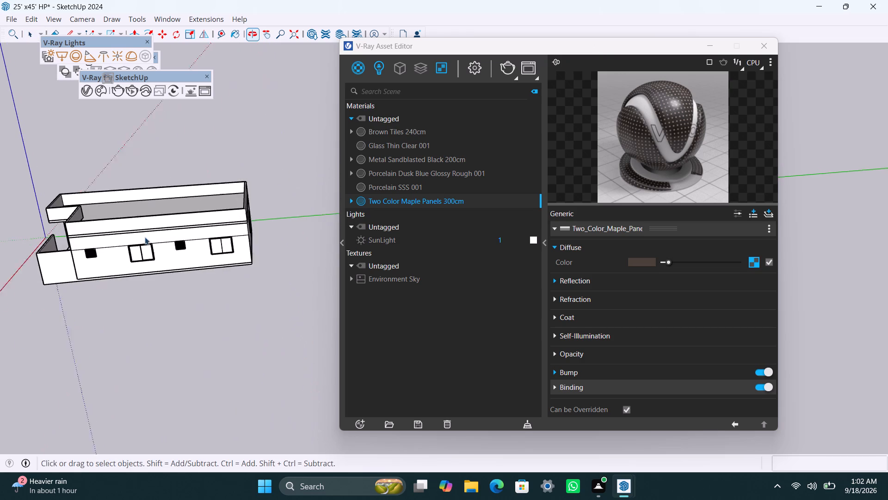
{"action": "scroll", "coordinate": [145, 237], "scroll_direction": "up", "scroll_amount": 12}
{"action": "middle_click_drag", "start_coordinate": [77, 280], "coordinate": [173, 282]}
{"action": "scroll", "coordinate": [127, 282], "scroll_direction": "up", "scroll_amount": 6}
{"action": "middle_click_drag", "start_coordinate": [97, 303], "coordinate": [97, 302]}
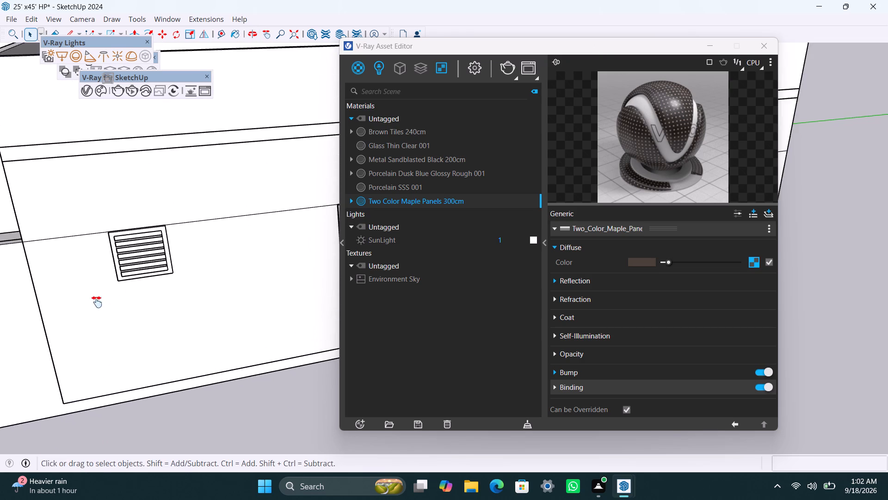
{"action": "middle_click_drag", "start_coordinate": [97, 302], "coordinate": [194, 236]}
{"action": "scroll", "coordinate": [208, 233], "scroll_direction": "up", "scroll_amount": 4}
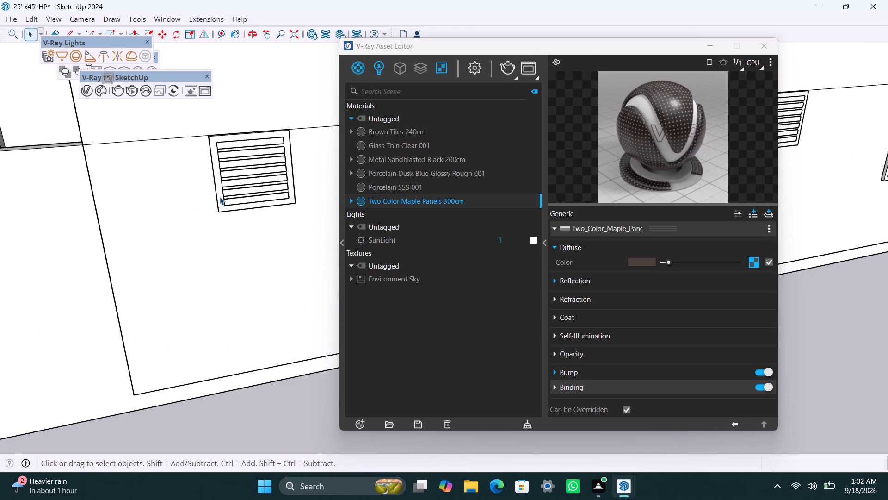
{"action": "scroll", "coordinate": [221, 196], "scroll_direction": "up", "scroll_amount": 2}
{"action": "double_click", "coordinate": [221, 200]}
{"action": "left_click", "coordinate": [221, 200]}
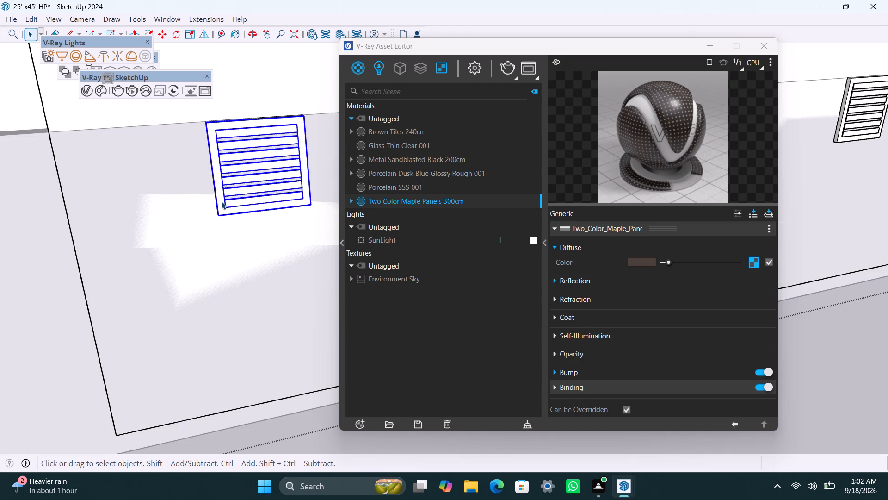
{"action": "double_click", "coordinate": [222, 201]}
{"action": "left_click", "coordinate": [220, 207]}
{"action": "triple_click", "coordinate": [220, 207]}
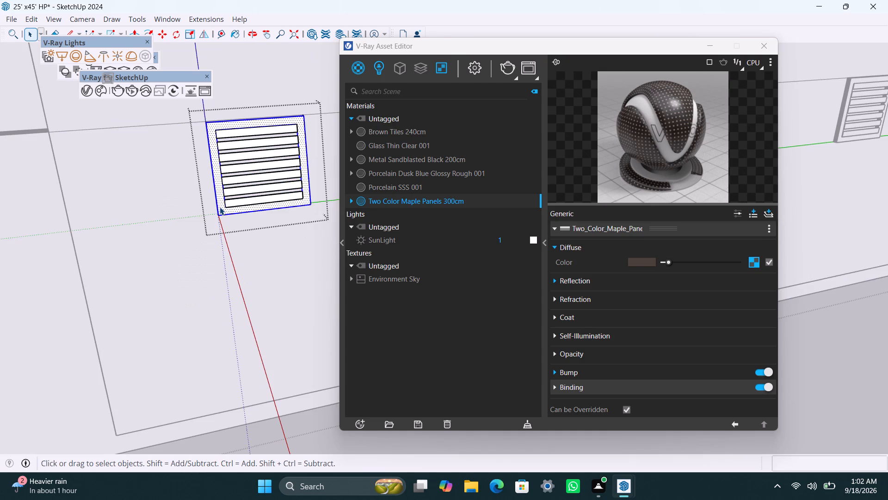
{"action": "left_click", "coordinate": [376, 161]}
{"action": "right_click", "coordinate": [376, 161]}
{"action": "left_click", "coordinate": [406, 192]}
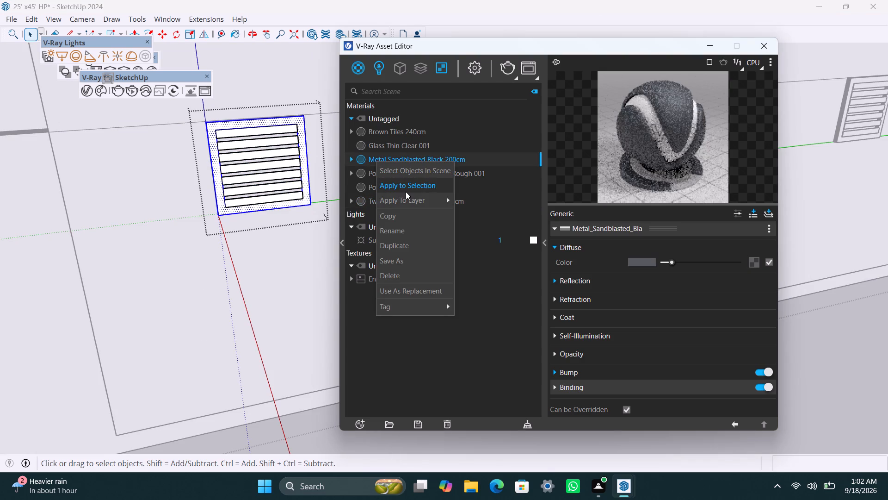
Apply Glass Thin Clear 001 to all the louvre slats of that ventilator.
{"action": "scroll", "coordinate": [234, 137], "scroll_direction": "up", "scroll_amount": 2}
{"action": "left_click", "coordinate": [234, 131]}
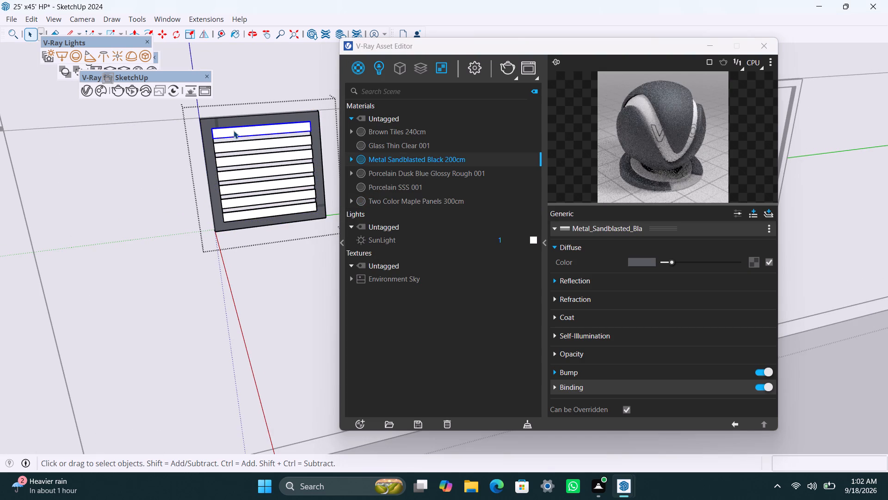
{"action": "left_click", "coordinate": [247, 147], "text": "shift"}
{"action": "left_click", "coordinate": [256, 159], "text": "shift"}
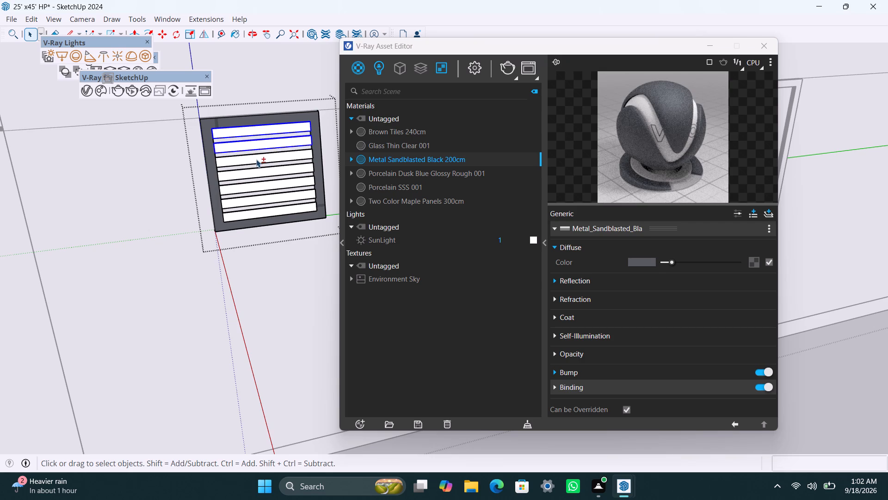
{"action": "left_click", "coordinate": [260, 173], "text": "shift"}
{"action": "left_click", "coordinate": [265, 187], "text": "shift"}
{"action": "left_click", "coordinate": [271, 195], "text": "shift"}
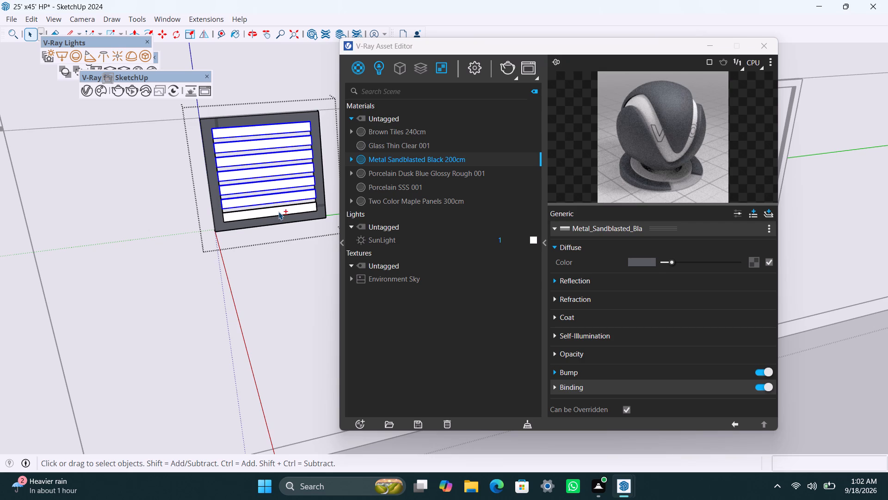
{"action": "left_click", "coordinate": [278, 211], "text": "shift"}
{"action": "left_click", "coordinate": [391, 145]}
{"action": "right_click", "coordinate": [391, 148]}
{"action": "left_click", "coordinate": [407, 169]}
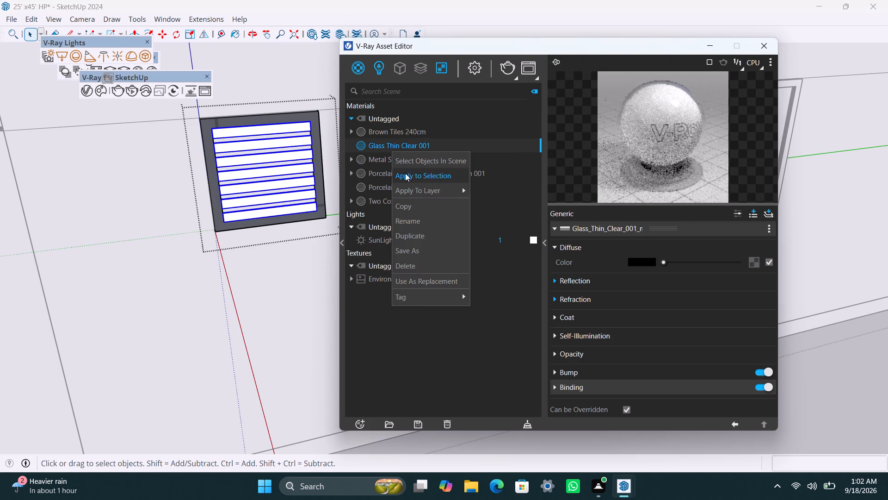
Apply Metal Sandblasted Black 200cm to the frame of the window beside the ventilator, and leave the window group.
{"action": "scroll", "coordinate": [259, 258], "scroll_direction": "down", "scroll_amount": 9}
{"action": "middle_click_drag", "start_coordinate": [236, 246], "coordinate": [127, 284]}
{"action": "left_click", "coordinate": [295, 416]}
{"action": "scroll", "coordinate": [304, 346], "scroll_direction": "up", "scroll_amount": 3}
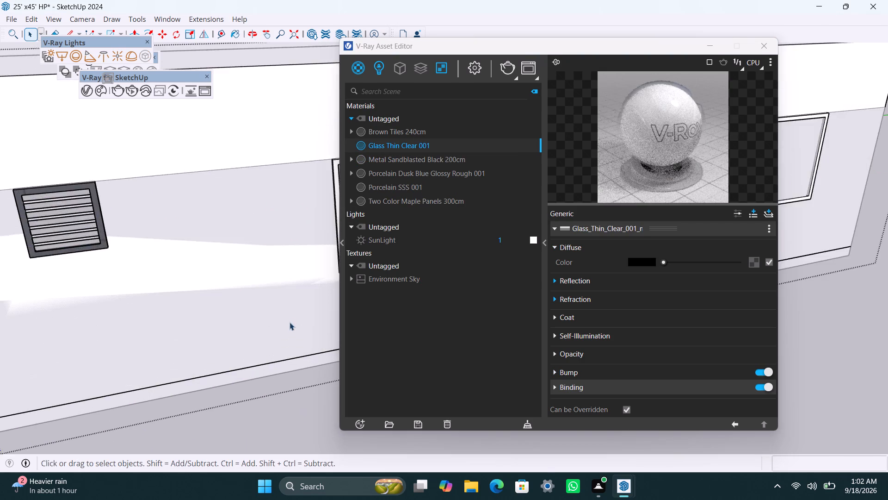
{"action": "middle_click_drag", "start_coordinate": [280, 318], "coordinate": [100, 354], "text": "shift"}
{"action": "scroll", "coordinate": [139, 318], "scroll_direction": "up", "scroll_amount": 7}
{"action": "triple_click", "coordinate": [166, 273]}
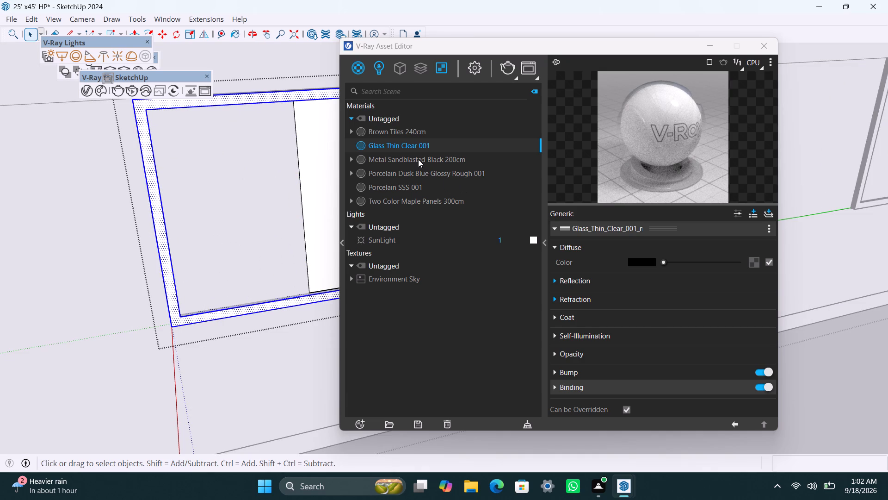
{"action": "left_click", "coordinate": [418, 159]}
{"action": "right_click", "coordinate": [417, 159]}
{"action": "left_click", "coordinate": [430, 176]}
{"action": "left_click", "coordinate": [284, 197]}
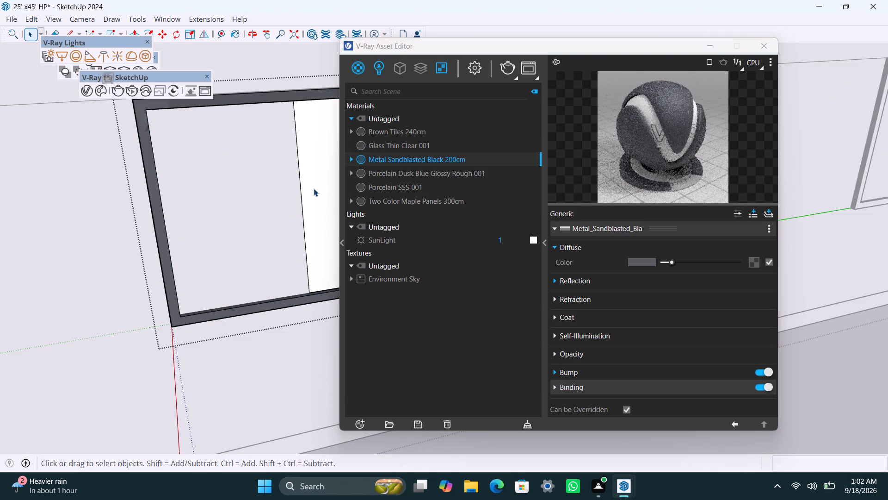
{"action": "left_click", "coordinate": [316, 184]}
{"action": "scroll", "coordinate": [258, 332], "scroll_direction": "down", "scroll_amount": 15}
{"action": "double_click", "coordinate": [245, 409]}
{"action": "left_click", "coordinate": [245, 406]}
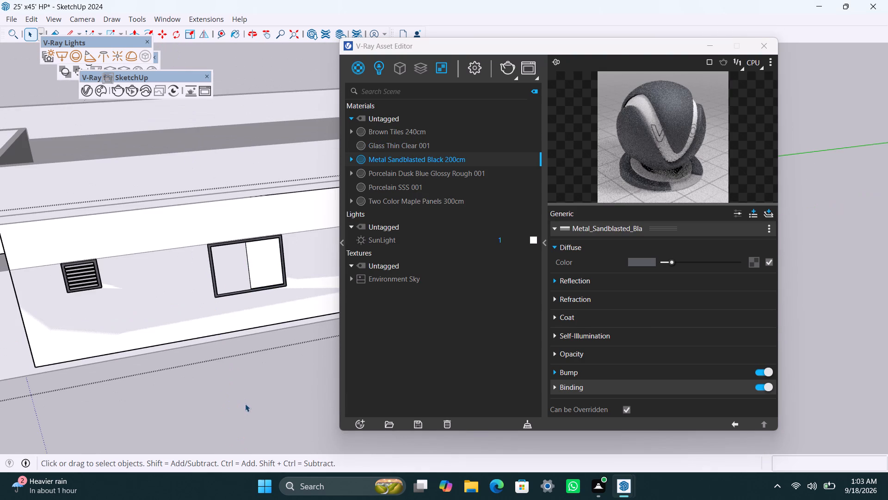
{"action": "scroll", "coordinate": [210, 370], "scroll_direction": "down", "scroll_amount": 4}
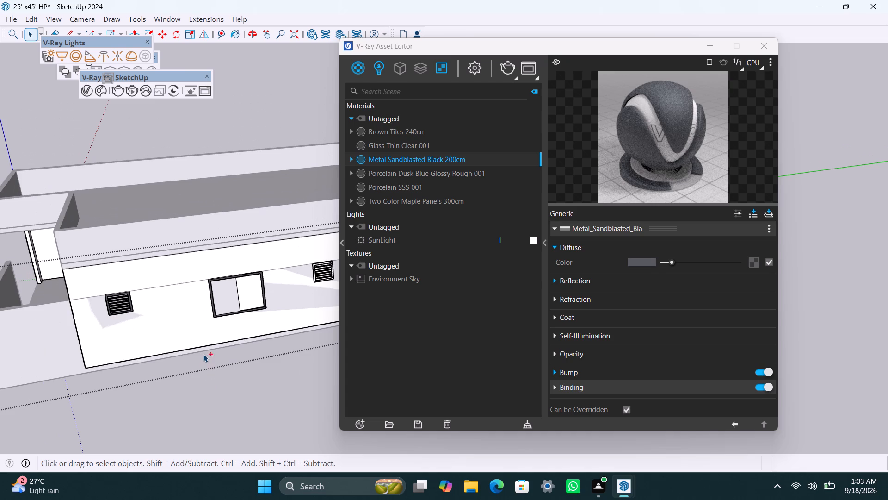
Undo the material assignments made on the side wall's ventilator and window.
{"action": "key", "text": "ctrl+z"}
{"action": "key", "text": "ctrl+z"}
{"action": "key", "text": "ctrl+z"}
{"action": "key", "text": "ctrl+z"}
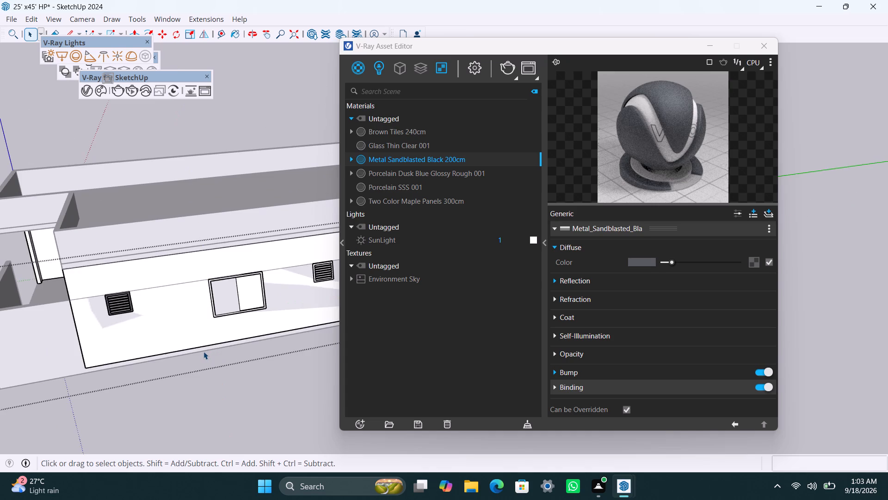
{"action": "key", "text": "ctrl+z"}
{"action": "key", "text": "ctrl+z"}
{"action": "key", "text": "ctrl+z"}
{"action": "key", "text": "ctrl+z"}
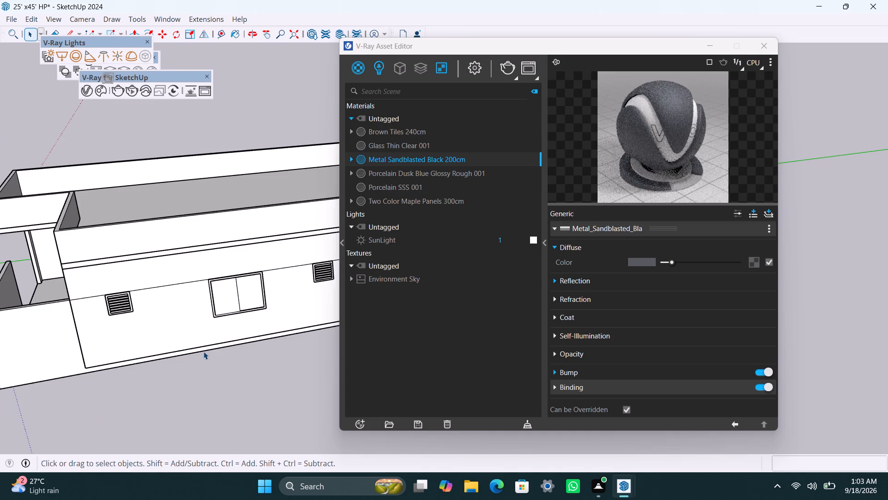
Open the group containing the side wall for editing at the window near the front.
{"action": "scroll", "coordinate": [245, 308], "scroll_direction": "up", "scroll_amount": 8}
{"action": "middle_click_drag", "start_coordinate": [229, 314], "coordinate": [125, 321]}
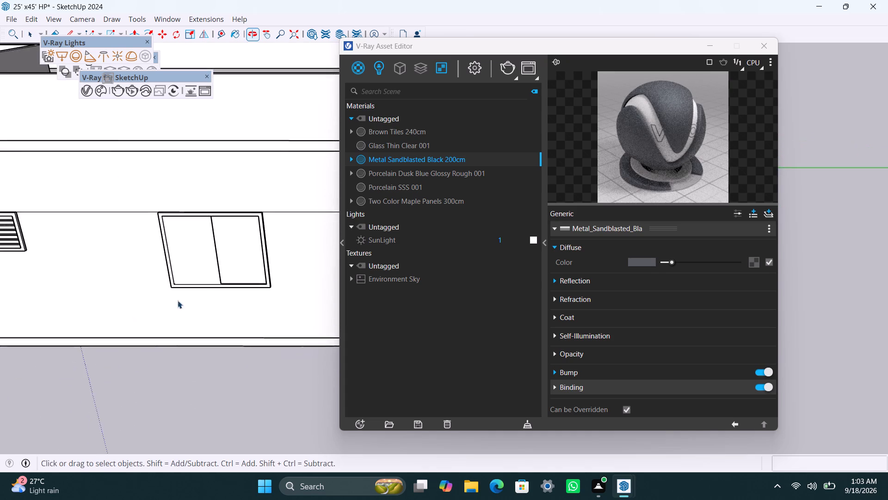
{"action": "scroll", "coordinate": [191, 280], "scroll_direction": "up", "scroll_amount": 4}
{"action": "left_click", "coordinate": [196, 259]}
{"action": "double_click", "coordinate": [196, 259]}
{"action": "scroll", "coordinate": [200, 263], "scroll_direction": "up", "scroll_amount": 4}
{"action": "double_click", "coordinate": [197, 263]}
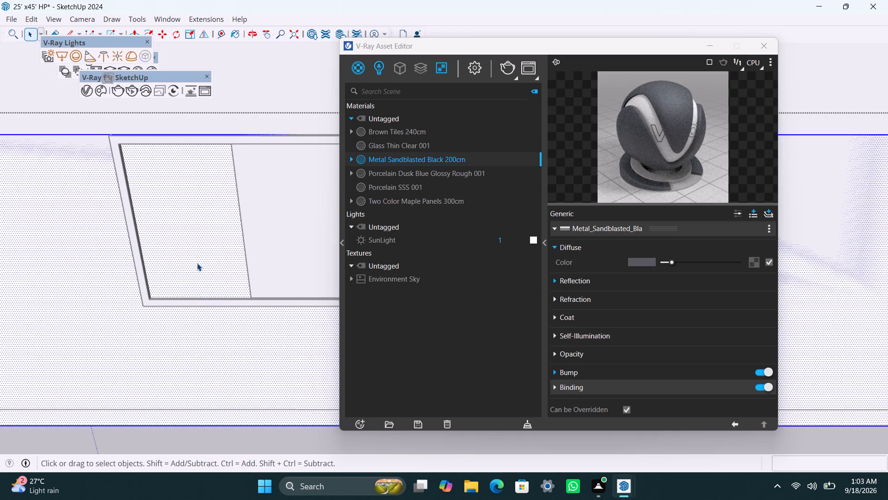
{"action": "scroll", "coordinate": [197, 257], "scroll_direction": "up", "scroll_amount": 4}
{"action": "scroll", "coordinate": [197, 258], "scroll_direction": "down", "scroll_amount": 20}
{"action": "scroll", "coordinate": [197, 258], "scroll_direction": "down", "scroll_amount": 1}
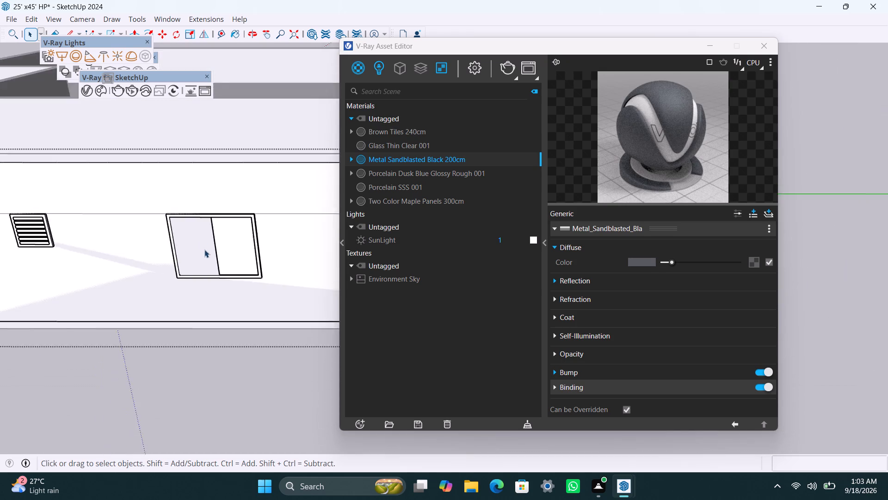
Examine the house's front, the roof seating and the long side wall from several angles.
{"action": "scroll", "coordinate": [204, 250], "scroll_direction": "down", "scroll_amount": 9}
{"action": "middle_click_drag", "start_coordinate": [132, 313], "coordinate": [277, 290]}
{"action": "scroll", "coordinate": [198, 336], "scroll_direction": "down", "scroll_amount": 3}
{"action": "middle_click_drag", "start_coordinate": [119, 359], "coordinate": [342, 335]}
{"action": "middle_click_drag", "start_coordinate": [222, 375], "coordinate": [288, 279]}
{"action": "scroll", "coordinate": [275, 328], "scroll_direction": "up", "scroll_amount": 3}
{"action": "scroll", "coordinate": [194, 322], "scroll_direction": "down", "scroll_amount": 8}
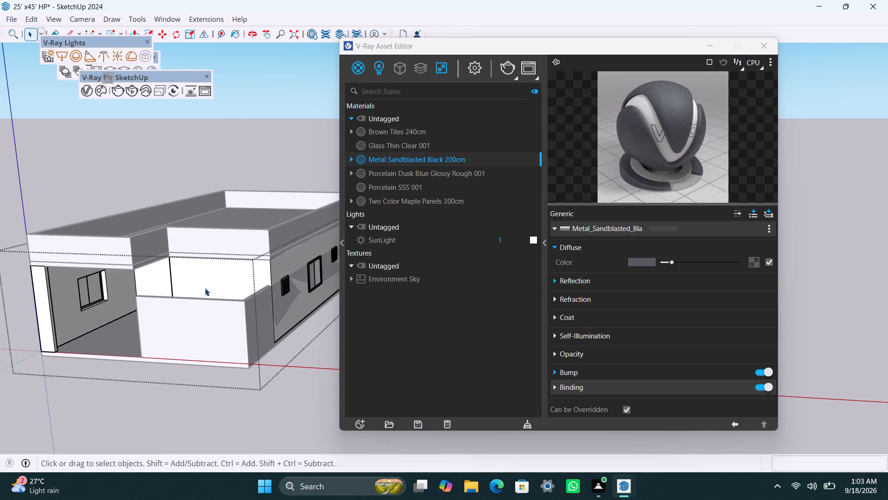
{"action": "scroll", "coordinate": [205, 288], "scroll_direction": "down", "scroll_amount": 2}
{"action": "middle_click_drag", "start_coordinate": [231, 339], "coordinate": [315, 381]}
{"action": "scroll", "coordinate": [272, 358], "scroll_direction": "up", "scroll_amount": 2}
{"action": "middle_click_drag", "start_coordinate": [260, 350], "coordinate": [259, 296]}
{"action": "scroll", "coordinate": [259, 298], "scroll_direction": "up", "scroll_amount": 1, "text": "shift"}
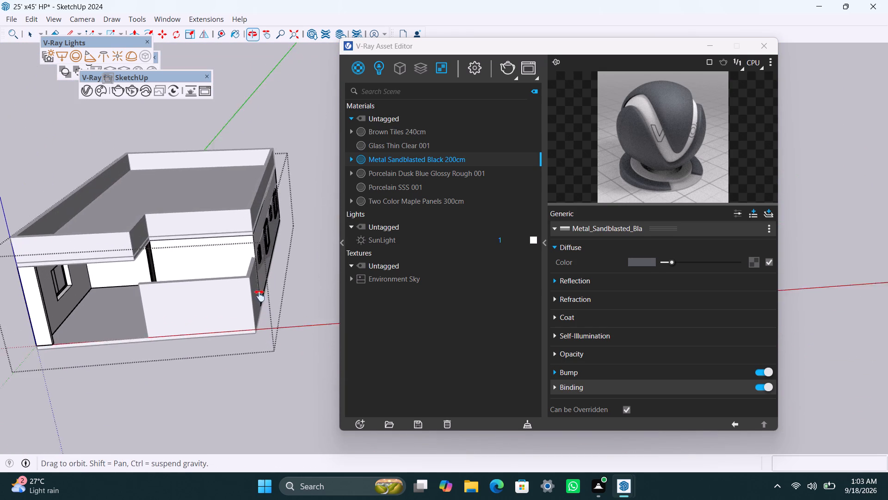
{"action": "middle_click_drag", "start_coordinate": [259, 296], "coordinate": [259, 291]}
{"action": "scroll", "coordinate": [260, 302], "scroll_direction": "up", "scroll_amount": 6}
{"action": "scroll", "coordinate": [259, 300], "scroll_direction": "down", "scroll_amount": 4}
{"action": "middle_click_drag", "start_coordinate": [284, 294], "coordinate": [97, 299]}
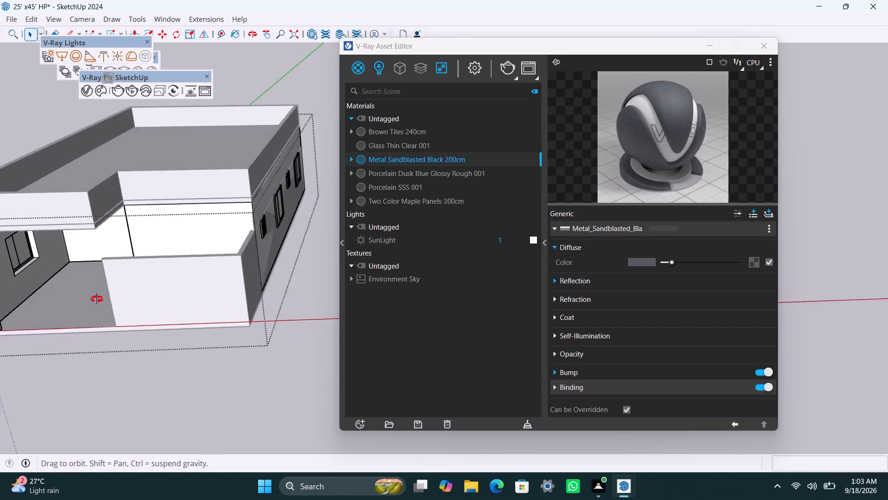
{"action": "middle_click_drag", "start_coordinate": [97, 299], "coordinate": [31, 289]}
Apply Metal Sandblasted Black 200cm to the frame of the side wall ventilator nearest the front.
{"action": "scroll", "coordinate": [207, 257], "scroll_direction": "up", "scroll_amount": 3}
{"action": "middle_click_drag", "start_coordinate": [211, 268], "coordinate": [0, 347], "text": "shift"}
{"action": "scroll", "coordinate": [235, 295], "scroll_direction": "up", "scroll_amount": 7}
{"action": "middle_click_drag", "start_coordinate": [268, 272], "coordinate": [64, 267]}
{"action": "scroll", "coordinate": [84, 208], "scroll_direction": "up", "scroll_amount": 15}
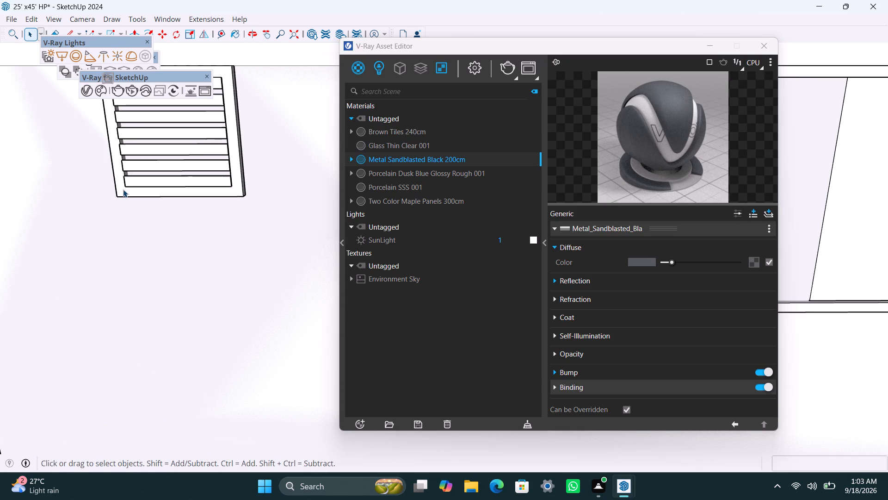
{"action": "triple_click", "coordinate": [123, 189]}
{"action": "right_click", "coordinate": [401, 156]}
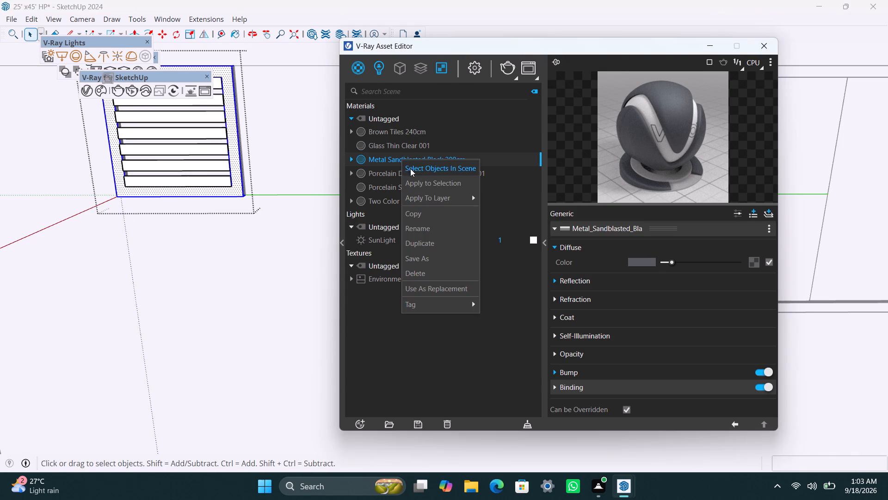
{"action": "left_click", "coordinate": [413, 180]}
Select all the louvre slats inside the ventilator frame and apply Glass Thin Clear 001 to them.
{"action": "scroll", "coordinate": [215, 175], "scroll_direction": "up", "scroll_amount": 2}
{"action": "scroll", "coordinate": [214, 192], "scroll_direction": "down", "scroll_amount": 3}
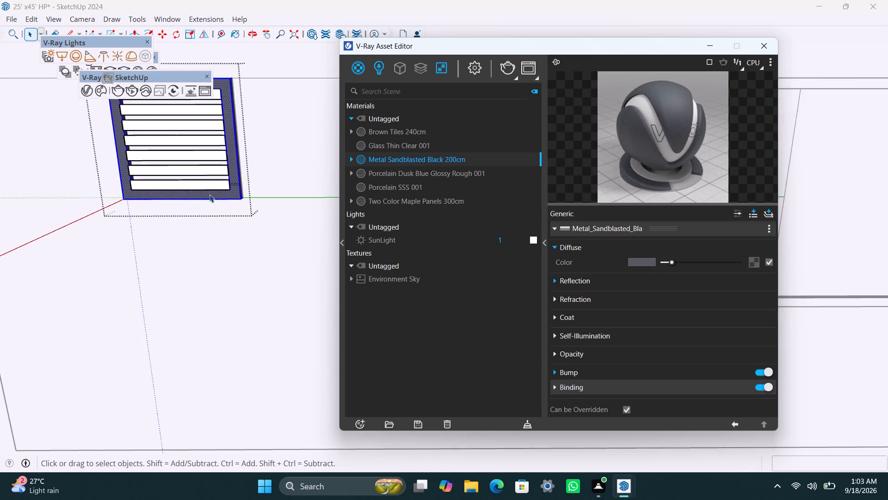
{"action": "middle_click_drag", "start_coordinate": [210, 194], "coordinate": [237, 284]}
{"action": "scroll", "coordinate": [209, 219], "scroll_direction": "up", "scroll_amount": 1}
{"action": "left_click", "coordinate": [203, 186]}
{"action": "left_click_drag", "start_coordinate": [204, 198], "coordinate": [204, 203], "text": "shift"}
{"action": "left_click", "coordinate": [211, 203]}
{"action": "left_click", "coordinate": [212, 215], "text": "shift"}
{"action": "left_click", "coordinate": [216, 189], "text": "shift"}
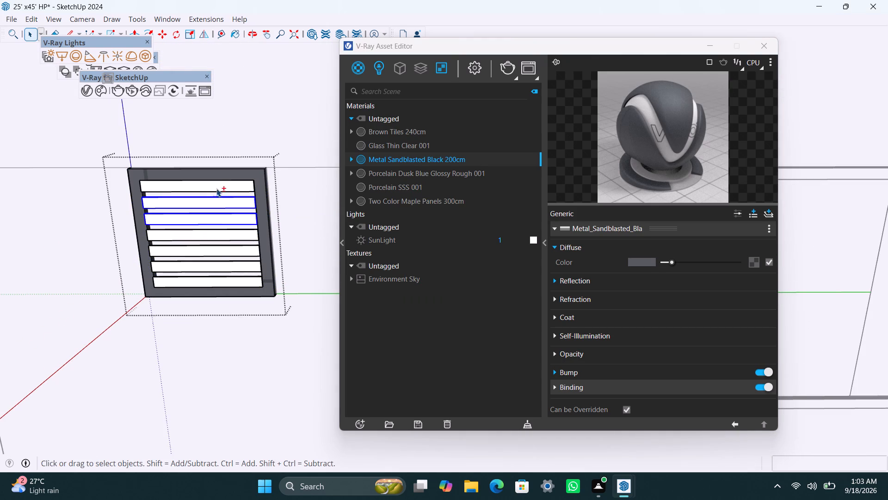
{"action": "left_click_drag", "start_coordinate": [222, 232], "coordinate": [222, 238], "text": "shift"}
{"action": "left_click", "coordinate": [226, 248], "text": "shift"}
{"action": "left_click", "coordinate": [234, 264], "text": "shift"}
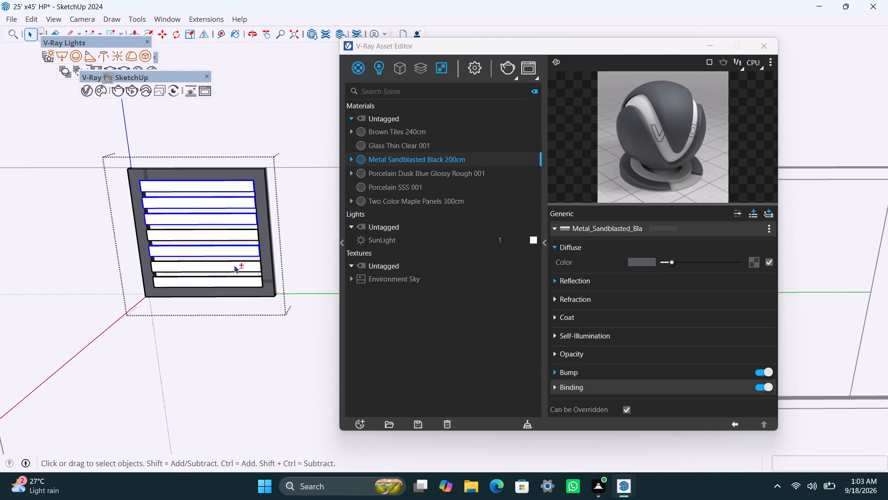
{"action": "left_click", "coordinate": [233, 276], "text": "shift"}
{"action": "left_click", "coordinate": [240, 234], "text": "shift"}
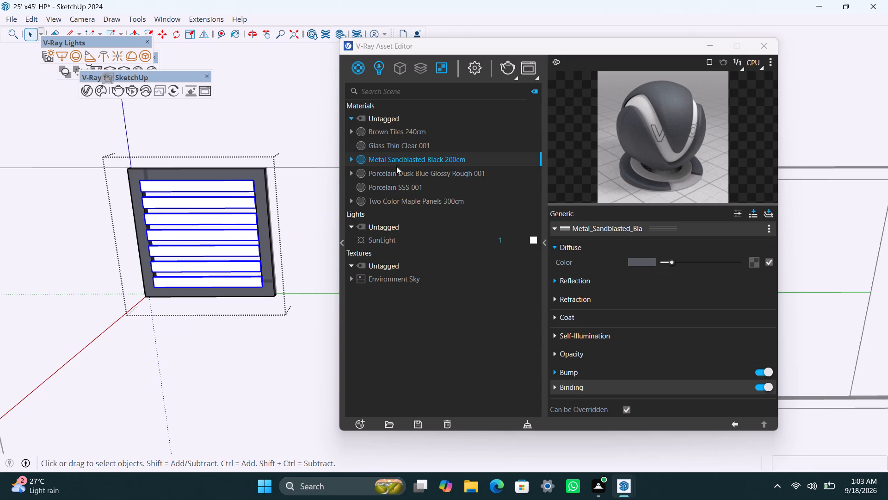
{"action": "left_click", "coordinate": [388, 146]}
{"action": "right_click", "coordinate": [388, 148]}
{"action": "left_click", "coordinate": [407, 171]}
{"action": "scroll", "coordinate": [258, 264], "scroll_direction": "down", "scroll_amount": 2}
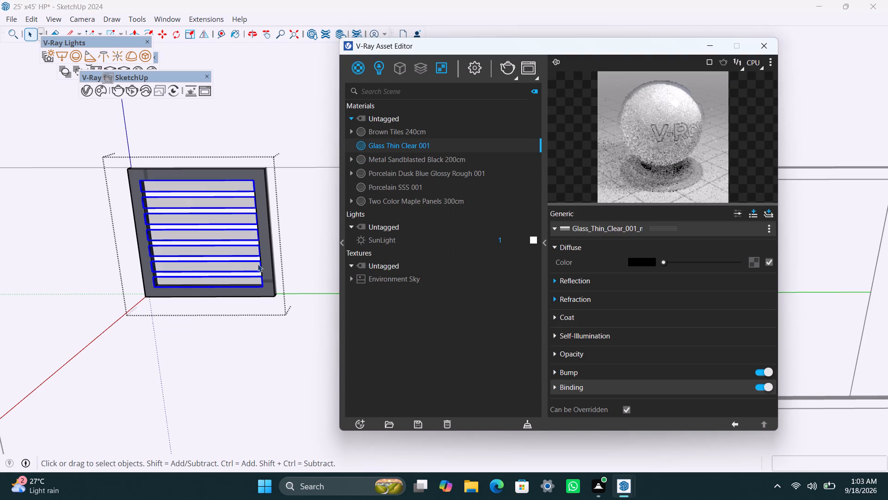
Leave the ventilator and apply Metal Sandblasted Black 200cm to the outer frame of the adjacent side wall window.
{"action": "scroll", "coordinate": [258, 264], "scroll_direction": "down", "scroll_amount": 7}
{"action": "middle_click_drag", "start_coordinate": [274, 251], "coordinate": [81, 277]}
{"action": "left_click", "coordinate": [224, 428]}
{"action": "scroll", "coordinate": [274, 347], "scroll_direction": "up", "scroll_amount": 3}
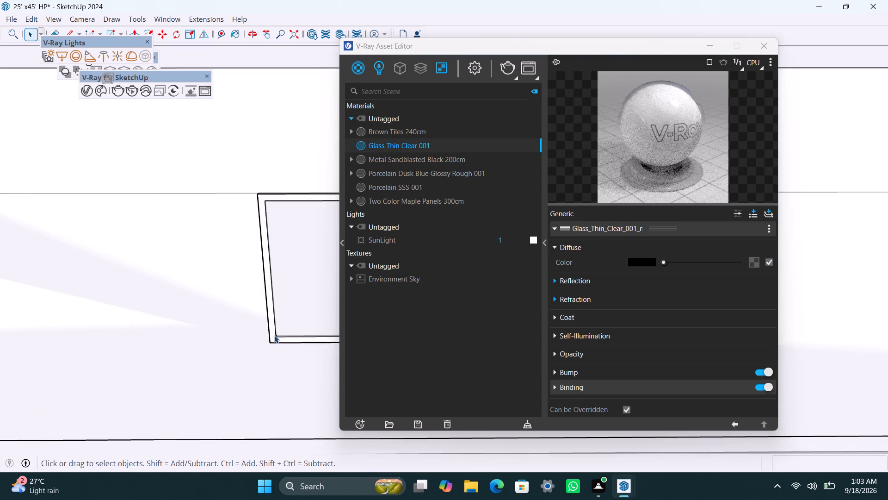
{"action": "scroll", "coordinate": [274, 335], "scroll_direction": "up", "scroll_amount": 2}
{"action": "triple_click", "coordinate": [272, 328]}
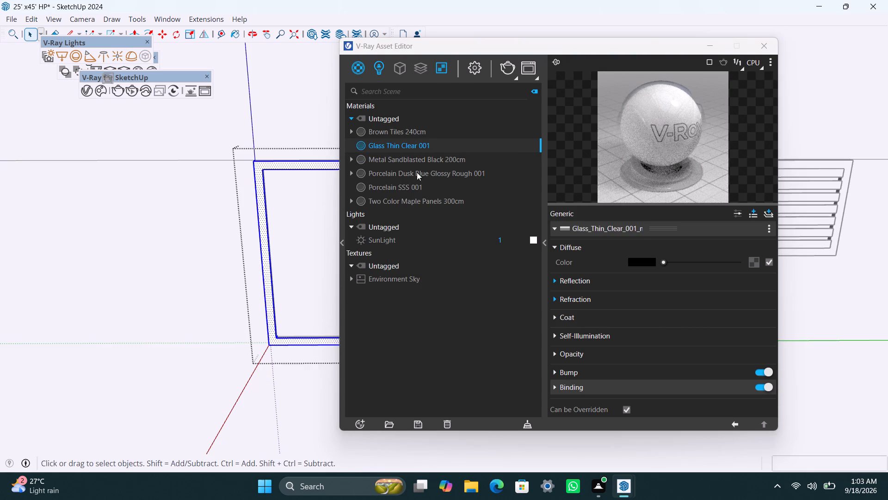
{"action": "left_click", "coordinate": [401, 159]}
{"action": "right_click", "coordinate": [402, 159]}
{"action": "left_click", "coordinate": [425, 183]}
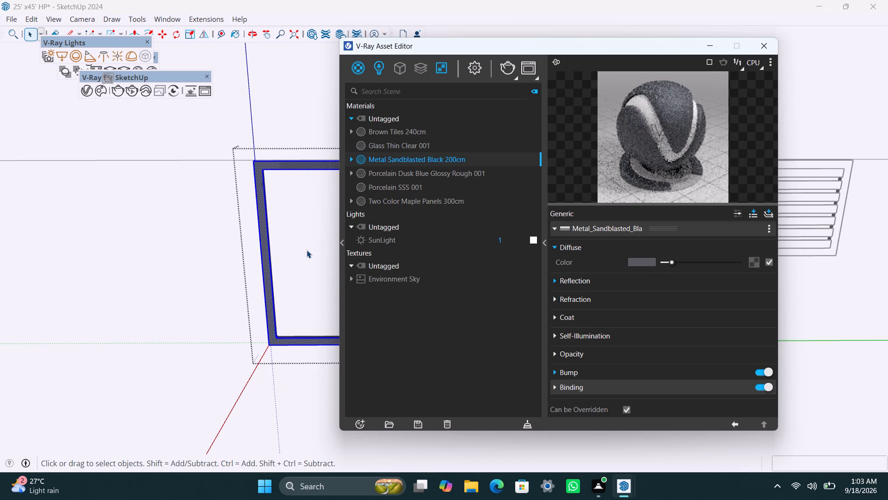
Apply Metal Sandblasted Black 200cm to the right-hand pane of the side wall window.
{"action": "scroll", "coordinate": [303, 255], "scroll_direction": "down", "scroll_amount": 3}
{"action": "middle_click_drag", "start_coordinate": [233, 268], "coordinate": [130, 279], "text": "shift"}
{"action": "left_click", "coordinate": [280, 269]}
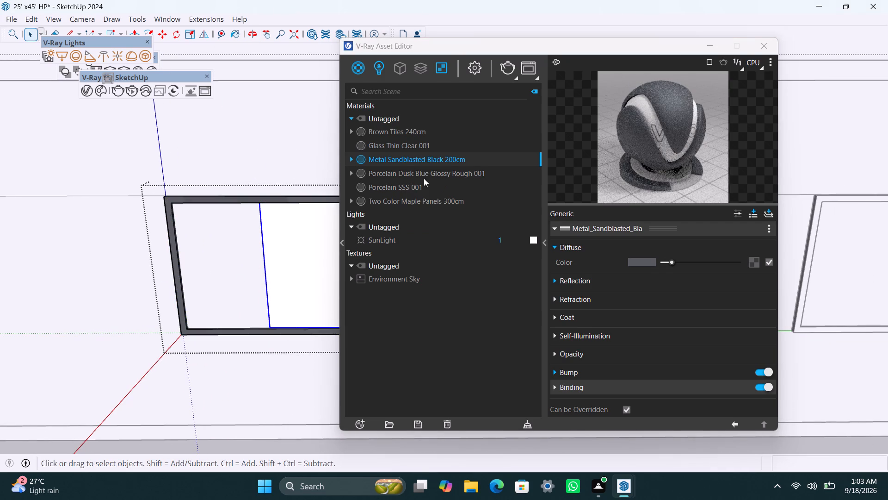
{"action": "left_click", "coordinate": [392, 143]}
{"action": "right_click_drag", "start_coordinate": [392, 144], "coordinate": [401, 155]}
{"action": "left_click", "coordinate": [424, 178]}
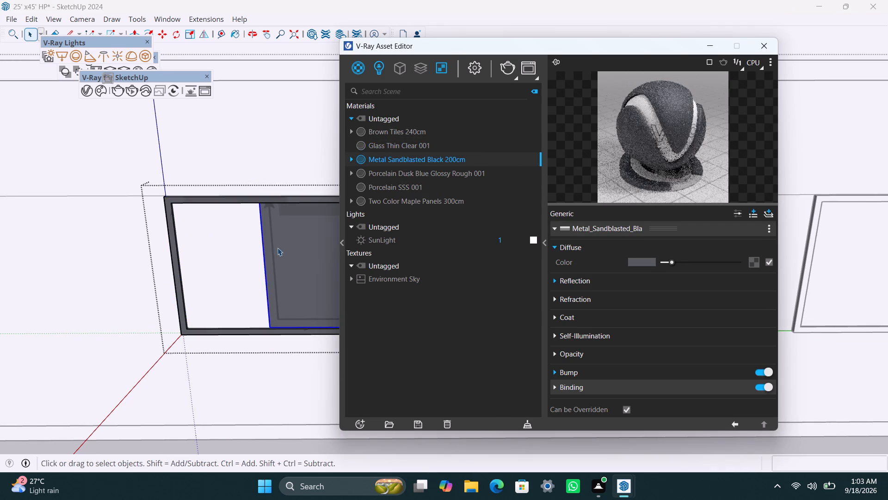
Apply Glass Thin Clear 001 to the right-hand pane of the side wall window.
{"action": "left_click", "coordinate": [247, 255]}
{"action": "left_click_drag", "start_coordinate": [402, 140], "coordinate": [404, 147]}
{"action": "left_click", "coordinate": [404, 150]}
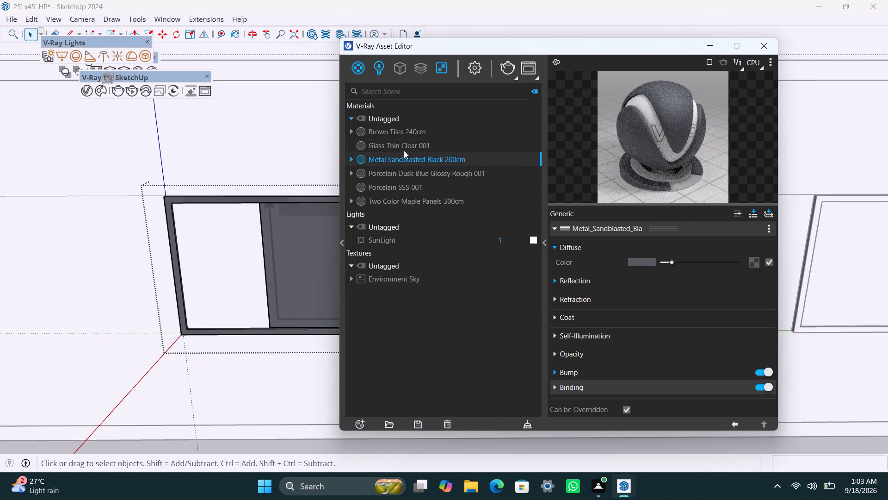
{"action": "right_click", "coordinate": [404, 150]}
{"action": "left_click", "coordinate": [419, 173]}
{"action": "scroll", "coordinate": [265, 243], "scroll_direction": "down", "scroll_amount": 4}
{"action": "left_click", "coordinate": [283, 258]}
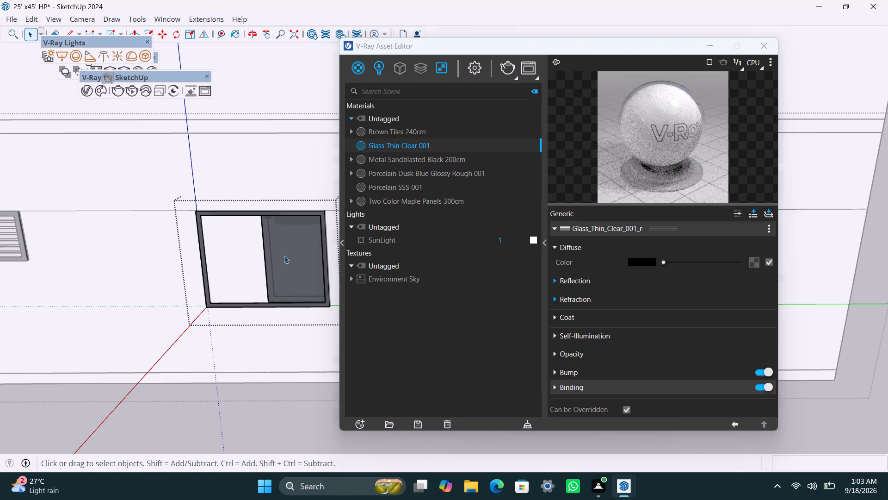
{"action": "right_click_drag", "start_coordinate": [392, 144], "coordinate": [392, 150]}
{"action": "left_click", "coordinate": [408, 172]}
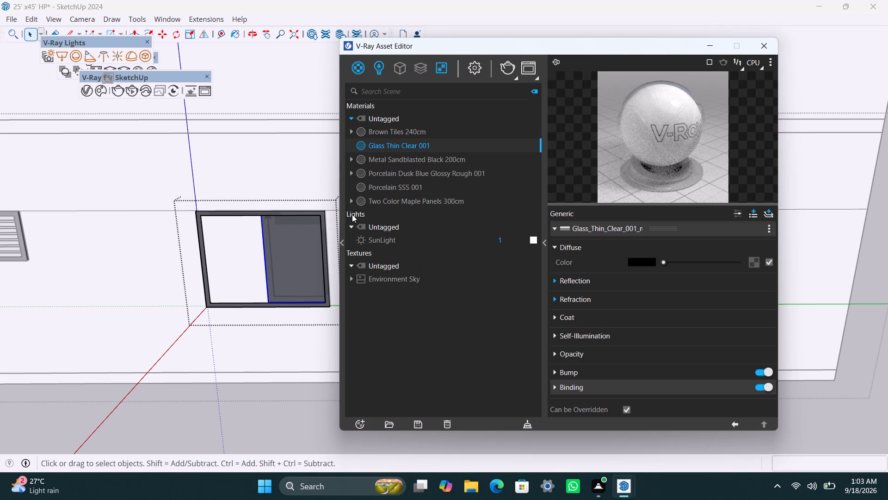
Leave the window component and delete the large box that runs behind the side wall openings and projects beyond the house.
{"action": "left_click", "coordinate": [234, 269]}
{"action": "scroll", "coordinate": [228, 259], "scroll_direction": "down", "scroll_amount": 4}
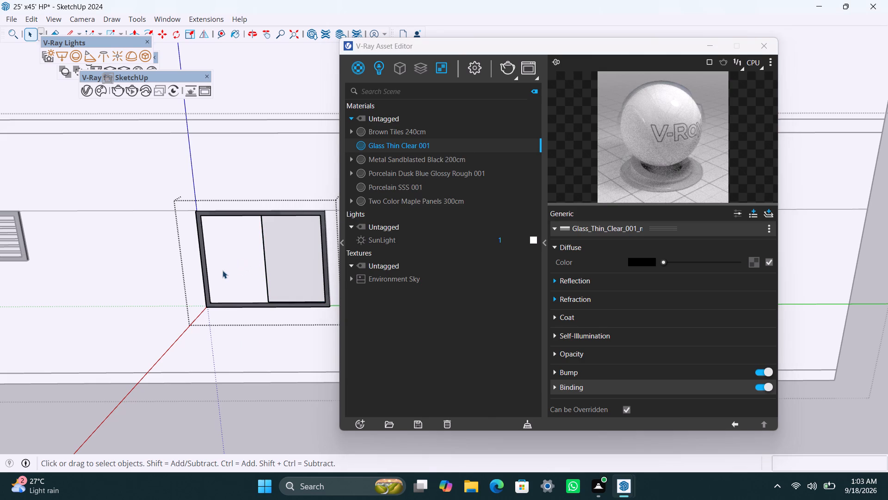
{"action": "scroll", "coordinate": [222, 270], "scroll_direction": "down", "scroll_amount": 5}
{"action": "middle_click_drag", "start_coordinate": [208, 273], "coordinate": [260, 286], "text": "shift"}
{"action": "scroll", "coordinate": [76, 289], "scroll_direction": "up", "scroll_amount": 2}
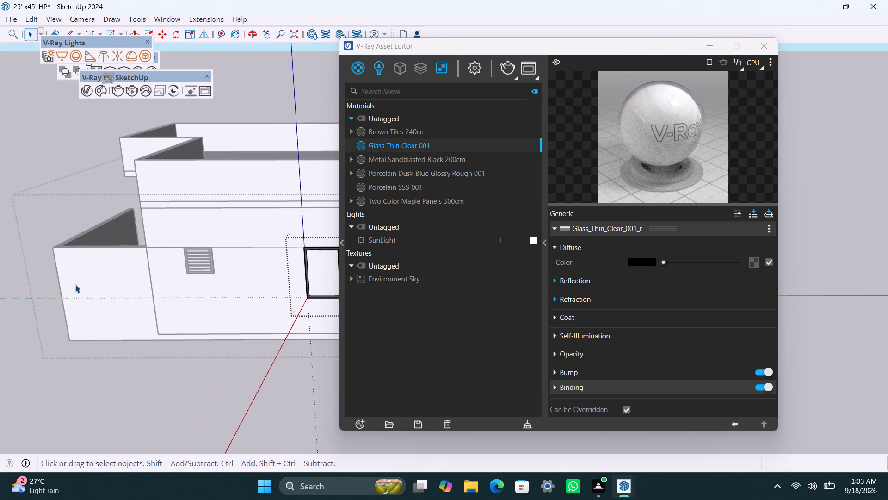
{"action": "left_click", "coordinate": [75, 285]}
{"action": "left_click", "coordinate": [276, 244]}
{"action": "double_click", "coordinate": [277, 249]}
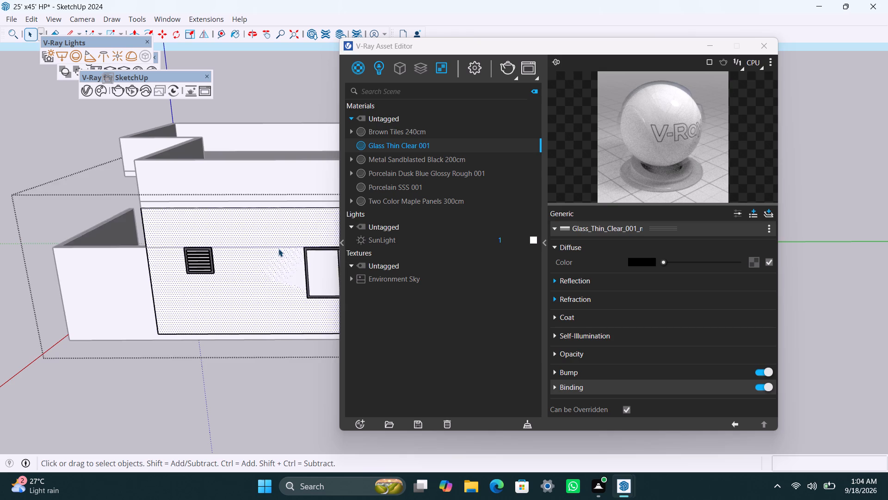
{"action": "double_click", "coordinate": [279, 249]}
{"action": "left_click", "coordinate": [279, 249]}
{"action": "double_click", "coordinate": [279, 249]}
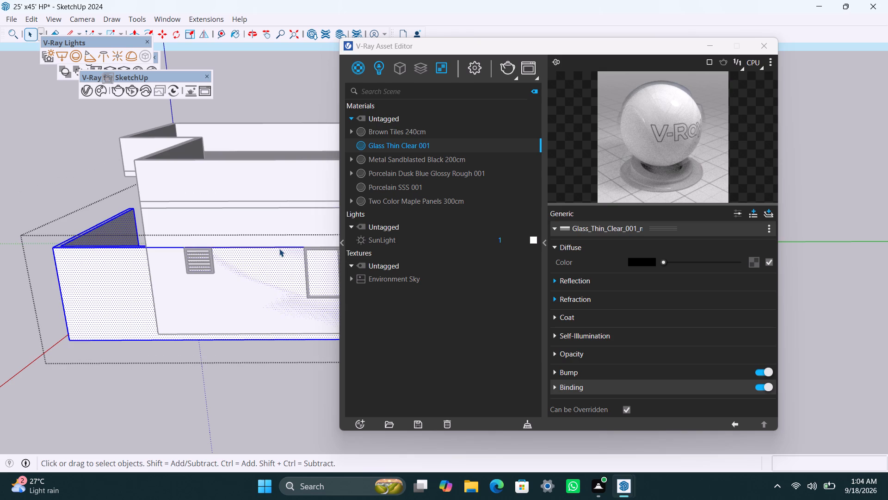
{"action": "key", "text": "Delete"}
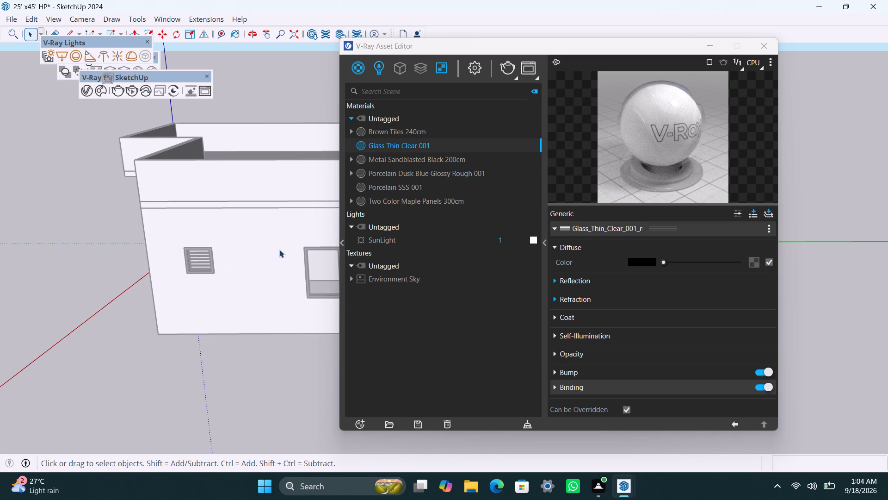
Examine the house from the front, from below and along the side wall, checking through the window openings.
{"action": "scroll", "coordinate": [281, 269], "scroll_direction": "down", "scroll_amount": 7}
{"action": "middle_click_drag", "start_coordinate": [177, 347], "coordinate": [401, 318]}
{"action": "scroll", "coordinate": [268, 344], "scroll_direction": "down", "scroll_amount": 3}
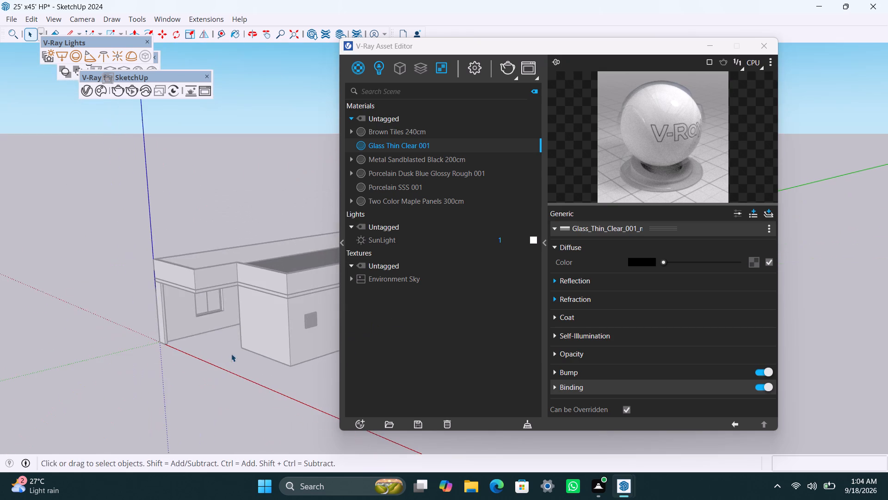
{"action": "middle_click_drag", "start_coordinate": [225, 352], "coordinate": [359, 409]}
{"action": "scroll", "coordinate": [264, 385], "scroll_direction": "down", "scroll_amount": 4}
{"action": "middle_click_drag", "start_coordinate": [233, 382], "coordinate": [159, 179]}
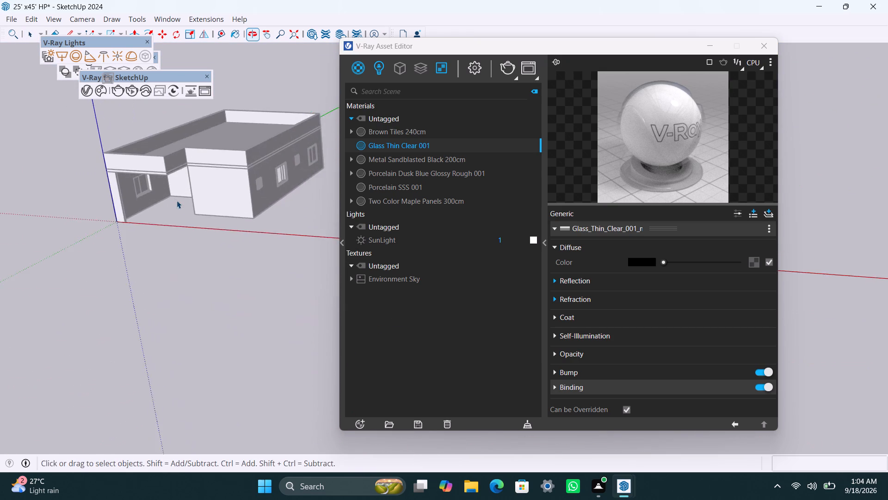
{"action": "scroll", "coordinate": [178, 200], "scroll_direction": "up", "scroll_amount": 3}
{"action": "middle_click_drag", "start_coordinate": [266, 218], "coordinate": [360, 5]}
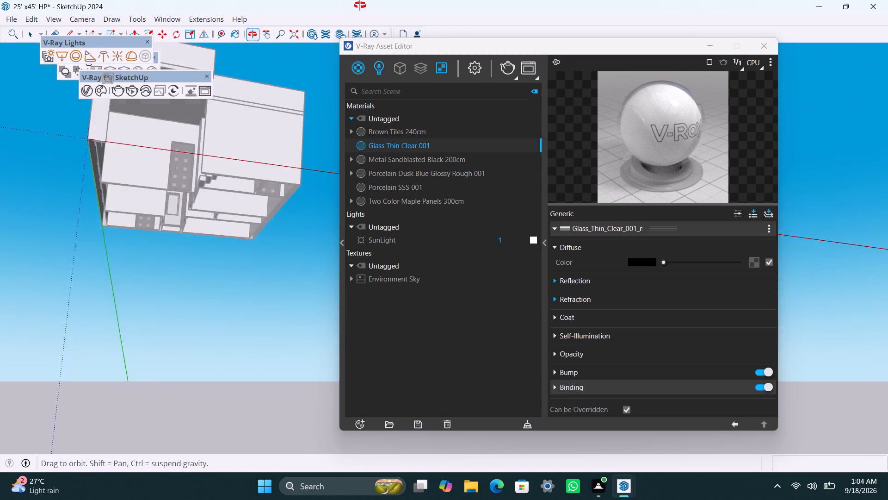
{"action": "middle_click_drag", "start_coordinate": [360, 5], "coordinate": [18, 244]}
{"action": "left_click", "coordinate": [138, 300]}
{"action": "scroll", "coordinate": [210, 251], "scroll_direction": "down", "scroll_amount": 4}
{"action": "middle_click_drag", "start_coordinate": [227, 271], "coordinate": [54, 353]}
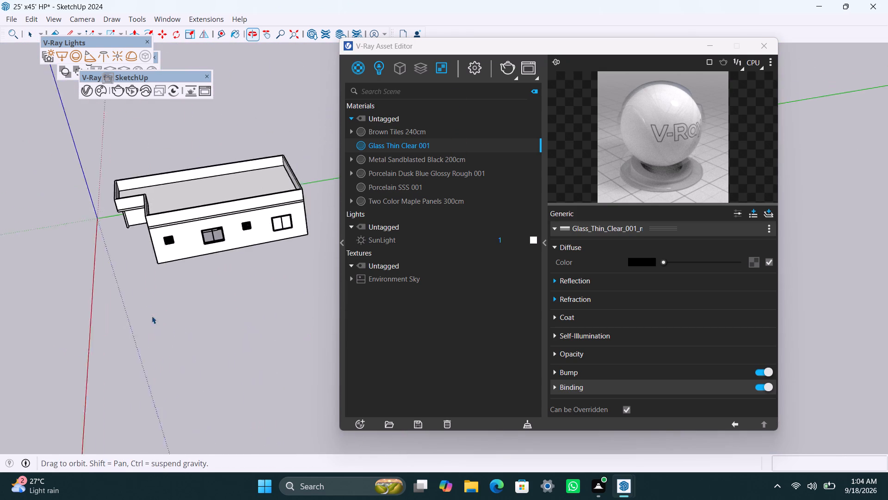
{"action": "scroll", "coordinate": [229, 285], "scroll_direction": "up", "scroll_amount": 12}
{"action": "middle_click_drag", "start_coordinate": [294, 225], "coordinate": [208, 194]}
{"action": "scroll", "coordinate": [191, 190], "scroll_direction": "up", "scroll_amount": 4}
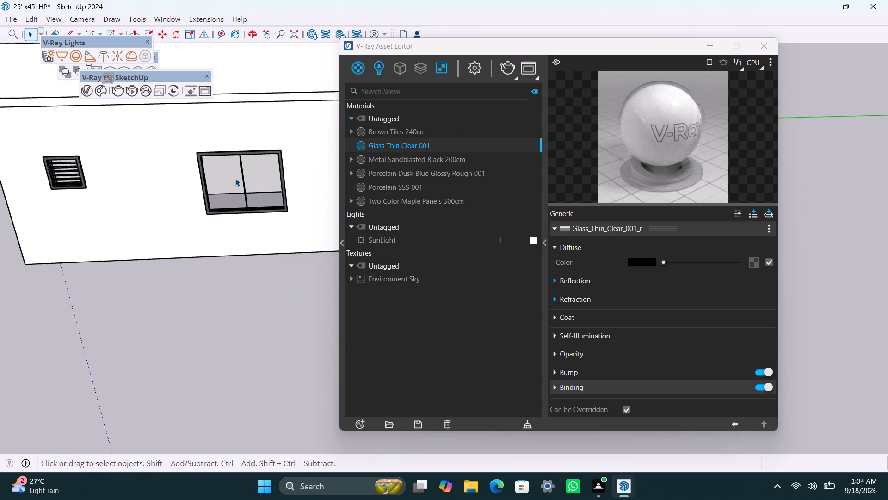
{"action": "scroll", "coordinate": [235, 178], "scroll_direction": "up", "scroll_amount": 10}
{"action": "middle_click_drag", "start_coordinate": [269, 235], "coordinate": [214, 181]}
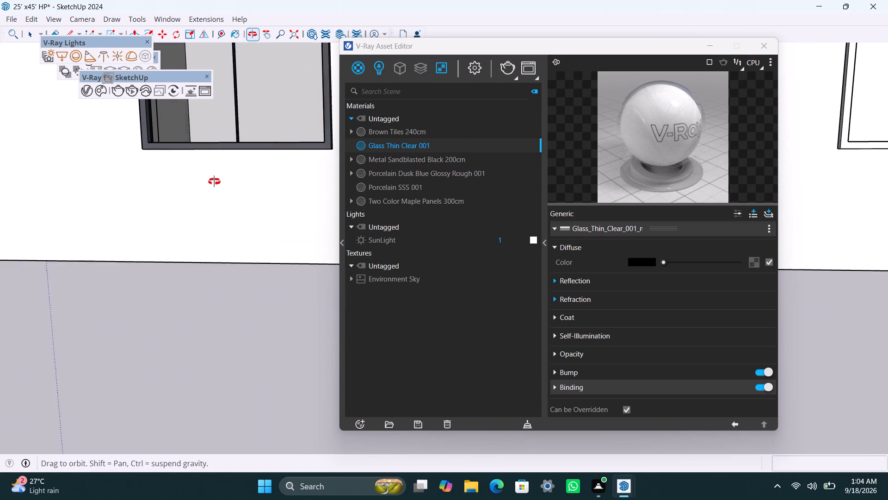
{"action": "middle_click_drag", "start_coordinate": [214, 181], "coordinate": [213, 186]}
{"action": "scroll", "coordinate": [210, 188], "scroll_direction": "down", "scroll_amount": 10}
{"action": "middle_click_drag", "start_coordinate": [175, 215], "coordinate": [64, 321]}
Apply Metal Sandblasted Black 200cm to the frame of the second side wall ventilator, between the two windows.
{"action": "scroll", "coordinate": [230, 306], "scroll_direction": "up", "scroll_amount": 2}
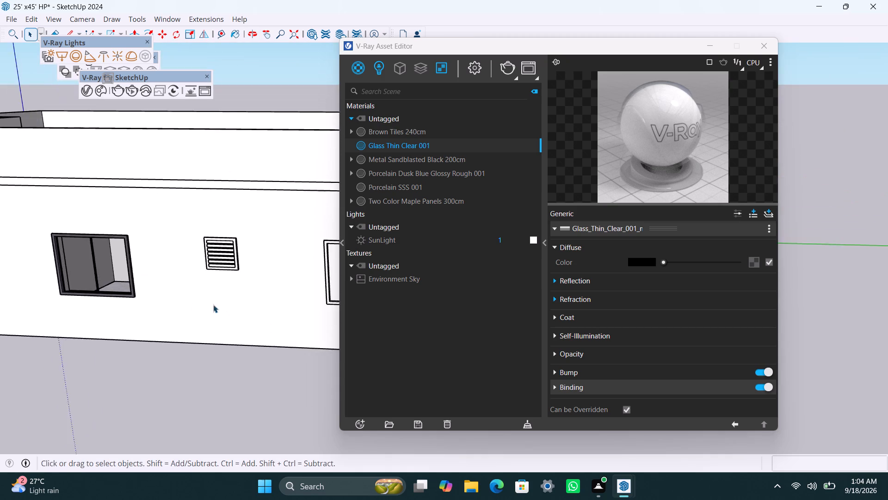
{"action": "scroll", "coordinate": [213, 305], "scroll_direction": "up", "scroll_amount": 8}
{"action": "triple_click", "coordinate": [205, 235]}
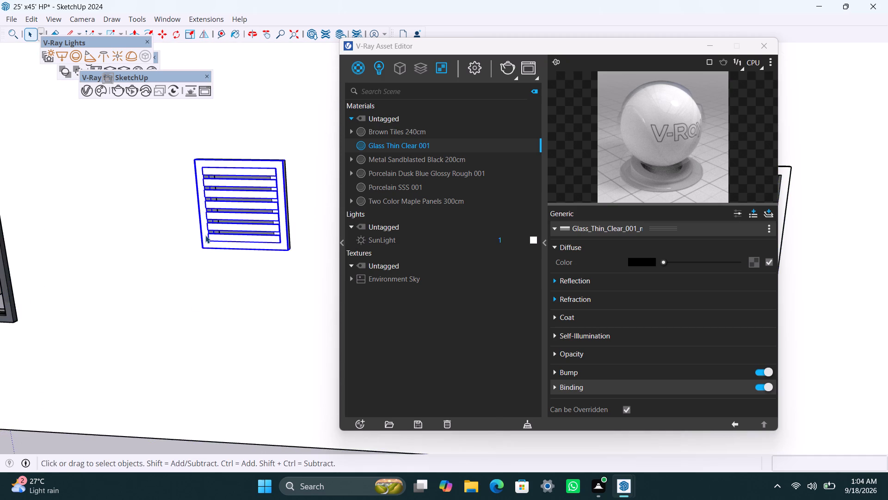
{"action": "double_click", "coordinate": [205, 235]}
{"action": "left_click", "coordinate": [400, 158]}
{"action": "right_click", "coordinate": [400, 160]}
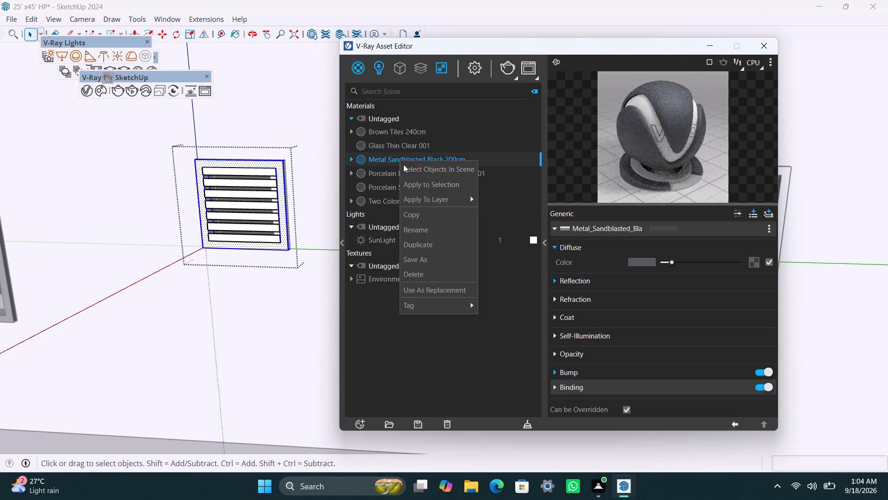
{"action": "left_click", "coordinate": [432, 183]}
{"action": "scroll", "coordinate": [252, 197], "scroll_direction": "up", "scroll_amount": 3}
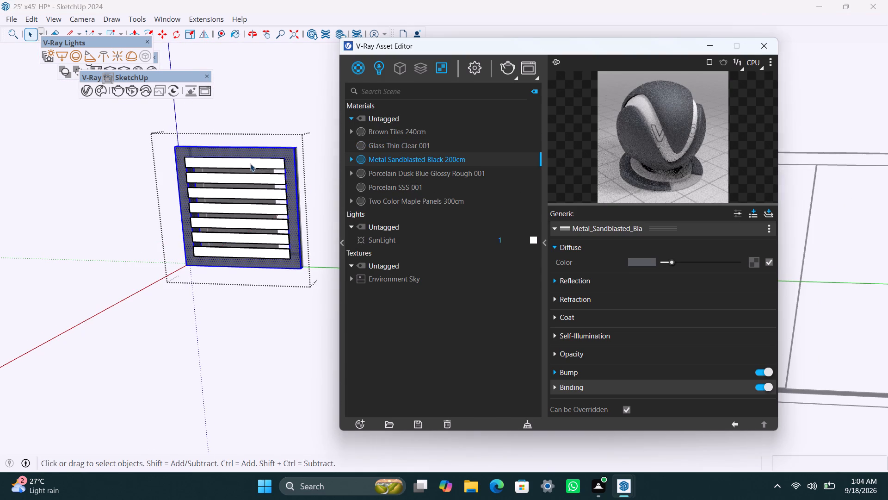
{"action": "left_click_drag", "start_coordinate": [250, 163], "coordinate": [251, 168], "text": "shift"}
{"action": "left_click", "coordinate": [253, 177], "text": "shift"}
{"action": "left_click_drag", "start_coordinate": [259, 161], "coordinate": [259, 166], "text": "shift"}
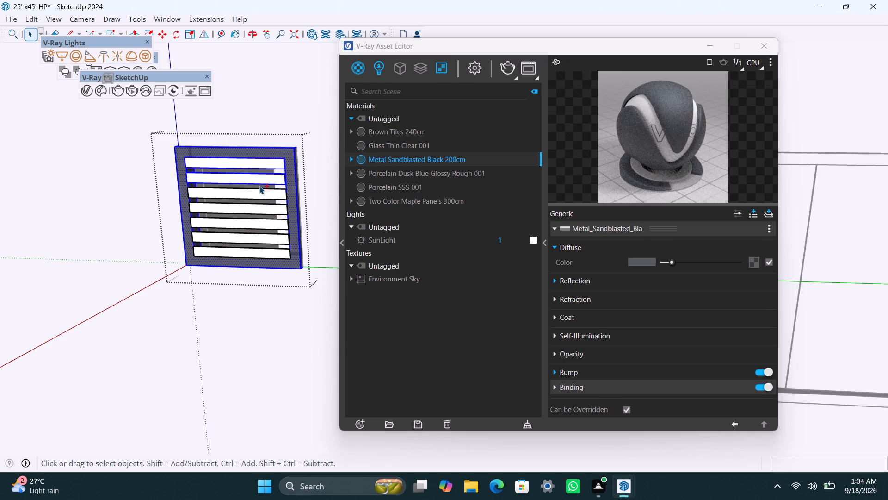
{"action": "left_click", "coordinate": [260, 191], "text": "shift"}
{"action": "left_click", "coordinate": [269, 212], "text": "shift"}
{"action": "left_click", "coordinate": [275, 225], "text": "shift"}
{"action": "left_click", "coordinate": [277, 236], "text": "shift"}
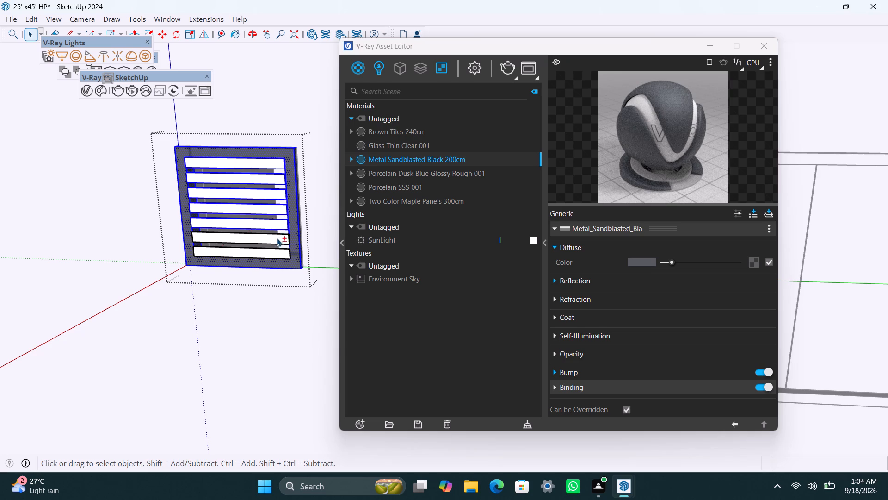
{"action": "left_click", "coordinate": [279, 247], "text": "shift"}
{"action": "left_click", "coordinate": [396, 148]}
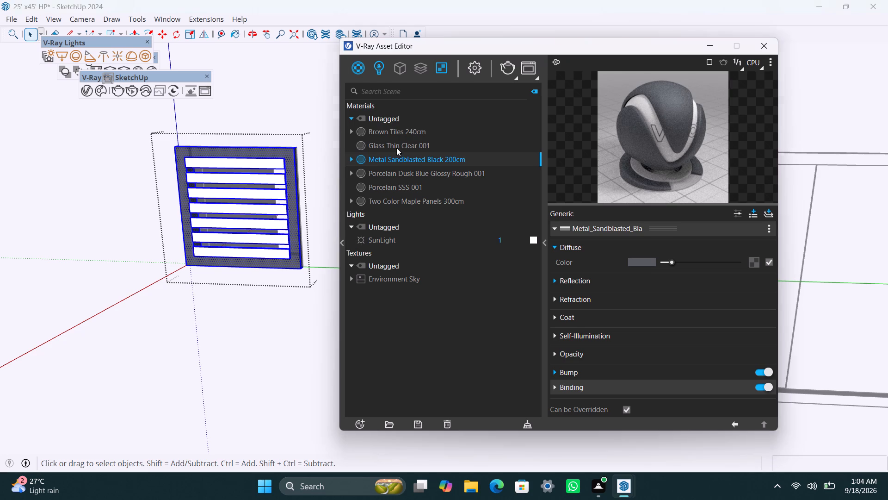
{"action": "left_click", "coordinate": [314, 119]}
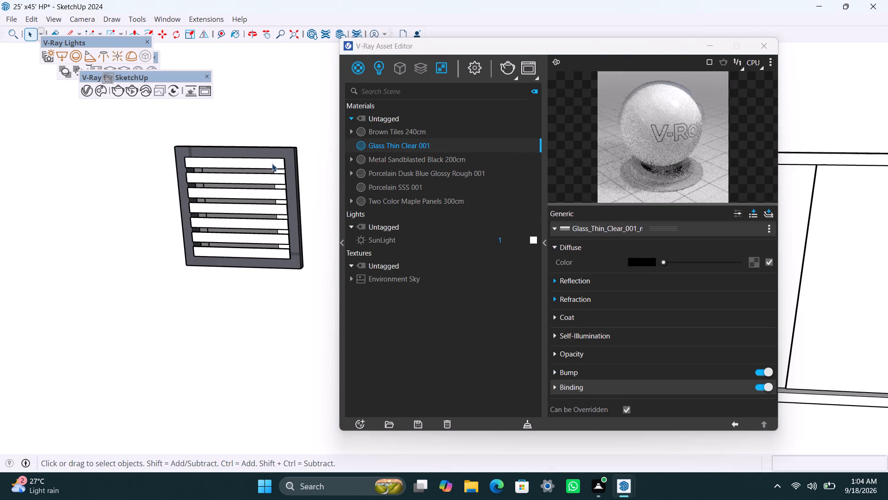
Select all the louvre slats of the second side wall ventilator without its frame and apply Glass Thin Clear 001 to them.
{"action": "left_click_drag", "start_coordinate": [272, 159], "coordinate": [271, 165]}
{"action": "triple_click", "coordinate": [271, 165]}
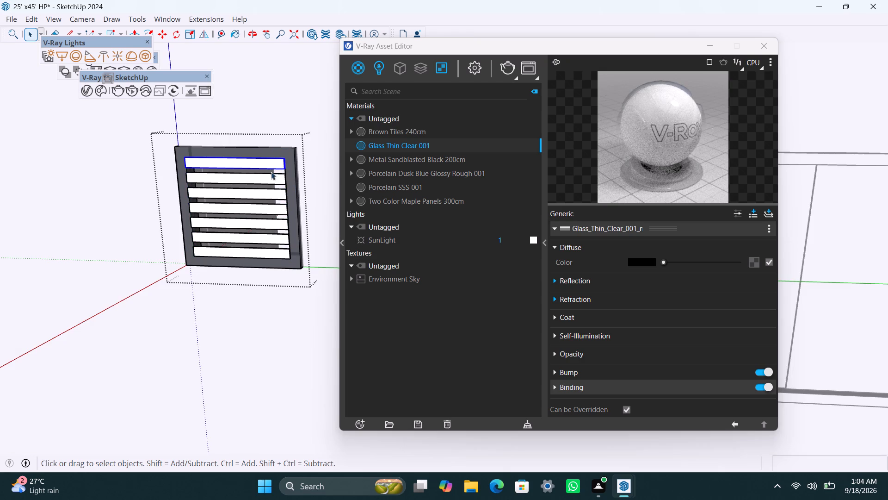
{"action": "left_click", "coordinate": [272, 179], "text": "shift"}
{"action": "left_click", "coordinate": [274, 191], "text": "shift"}
{"action": "left_click", "coordinate": [277, 206], "text": "shift"}
{"action": "left_click", "coordinate": [279, 222], "text": "shift"}
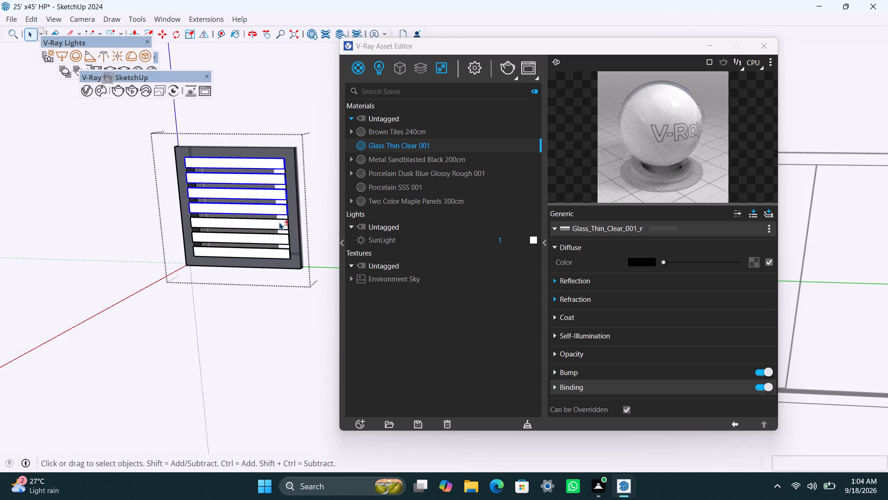
{"action": "left_click", "coordinate": [281, 238], "text": "shift"}
{"action": "left_click", "coordinate": [281, 250], "text": "shift"}
{"action": "right_click_drag", "start_coordinate": [409, 143], "coordinate": [407, 151]}
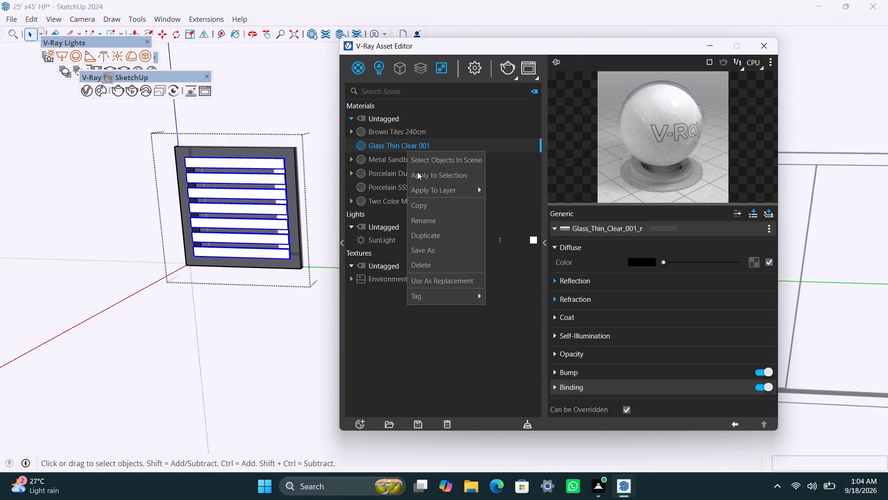
{"action": "left_click", "coordinate": [421, 173]}
Leave the ventilator and apply Metal Sandblasted Black 200cm to the outer frame of the second side wall window.
{"action": "scroll", "coordinate": [246, 248], "scroll_direction": "down", "scroll_amount": 16}
{"action": "middle_click_drag", "start_coordinate": [219, 291], "coordinate": [117, 317]}
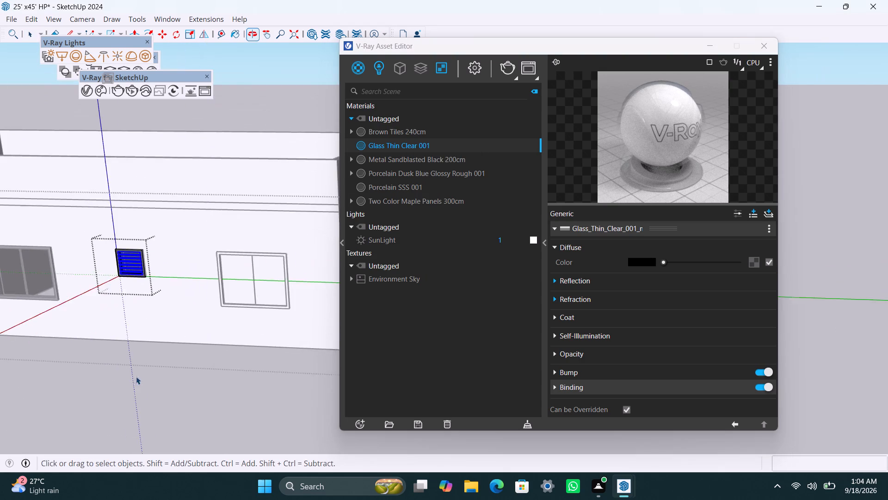
{"action": "left_click", "coordinate": [147, 386]}
{"action": "scroll", "coordinate": [221, 343], "scroll_direction": "up", "scroll_amount": 12}
{"action": "triple_click", "coordinate": [222, 255]}
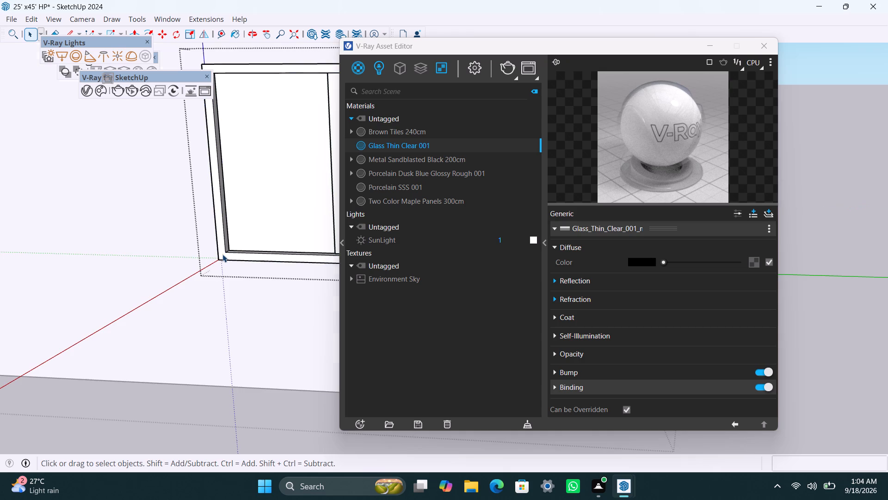
{"action": "left_click", "coordinate": [383, 156]}
{"action": "right_click", "coordinate": [383, 159]}
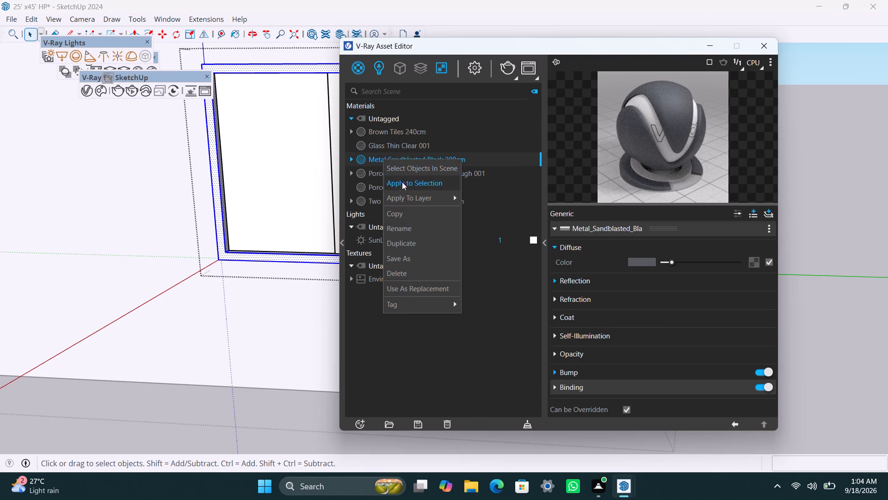
{"action": "left_click", "coordinate": [403, 186]}
Apply Glass Thin Clear 001 to both panes of the second side wall window and leave the window.
{"action": "left_click", "coordinate": [287, 162]}
{"action": "left_click", "coordinate": [333, 148], "text": "shift"}
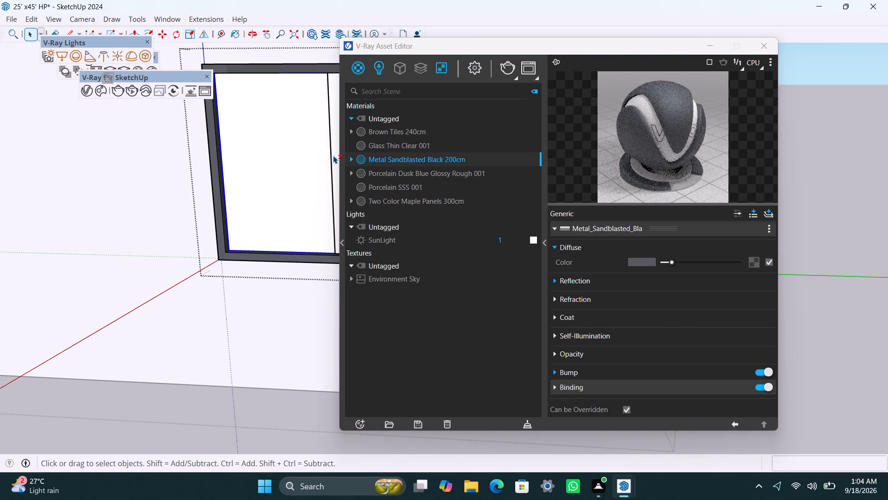
{"action": "left_click", "coordinate": [391, 146], "text": "shift"}
{"action": "right_click", "coordinate": [392, 143], "text": "shift"}
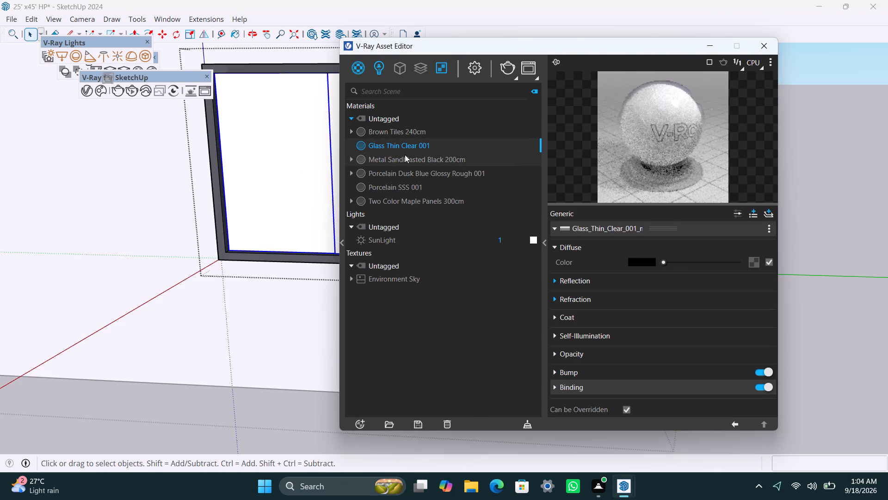
{"action": "right_click", "coordinate": [393, 150], "text": "shift"}
{"action": "right_click", "coordinate": [404, 144]}
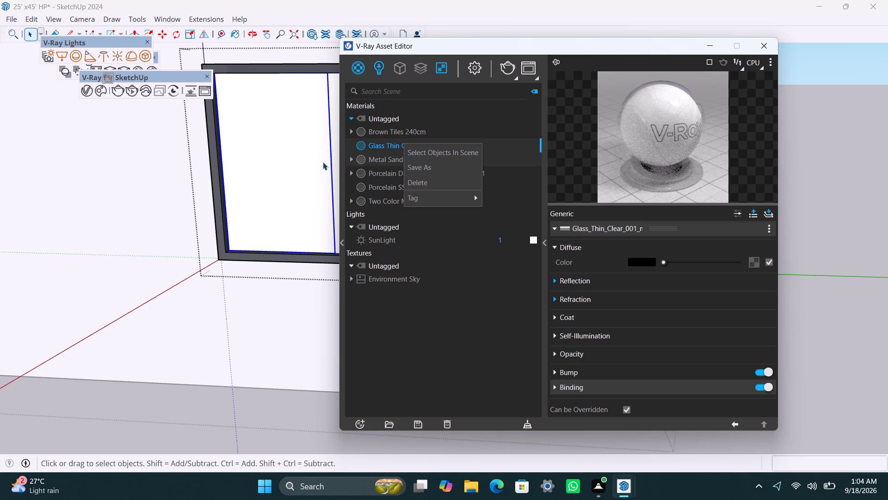
{"action": "left_click", "coordinate": [302, 163]}
{"action": "left_click", "coordinate": [308, 166]}
{"action": "left_click", "coordinate": [332, 141], "text": "shift"}
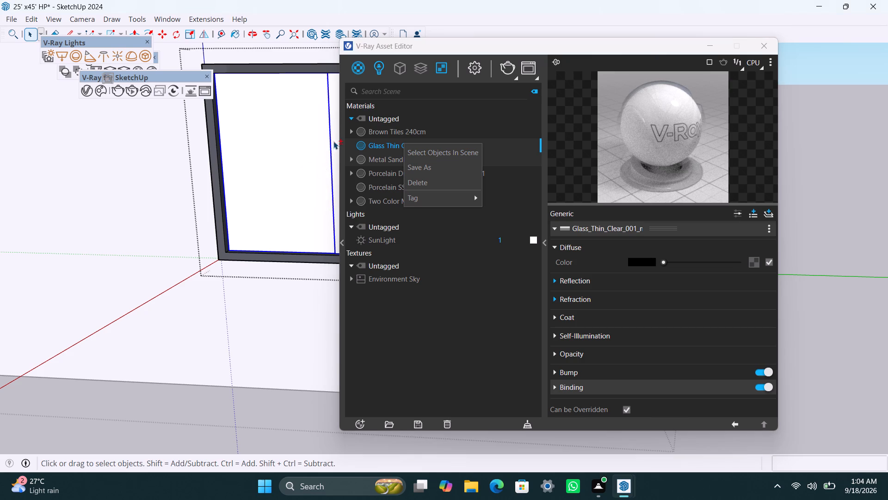
{"action": "right_click", "coordinate": [379, 143]}
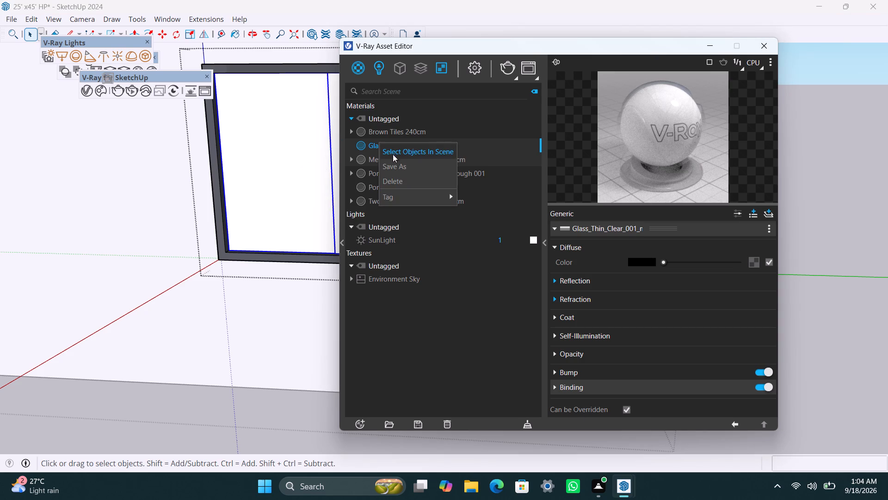
{"action": "left_click", "coordinate": [370, 166]}
{"action": "left_click", "coordinate": [374, 142]}
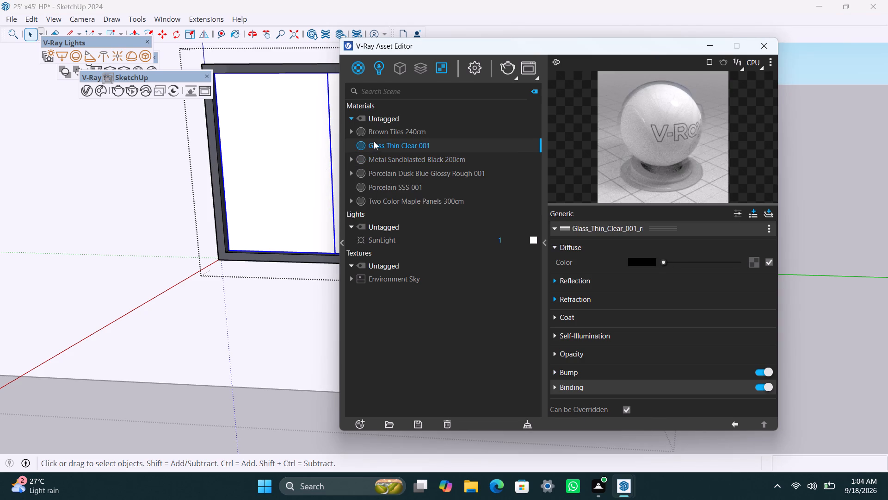
{"action": "right_click", "coordinate": [374, 141]}
{"action": "left_click", "coordinate": [400, 169]}
{"action": "scroll", "coordinate": [294, 200], "scroll_direction": "down", "scroll_amount": 14}
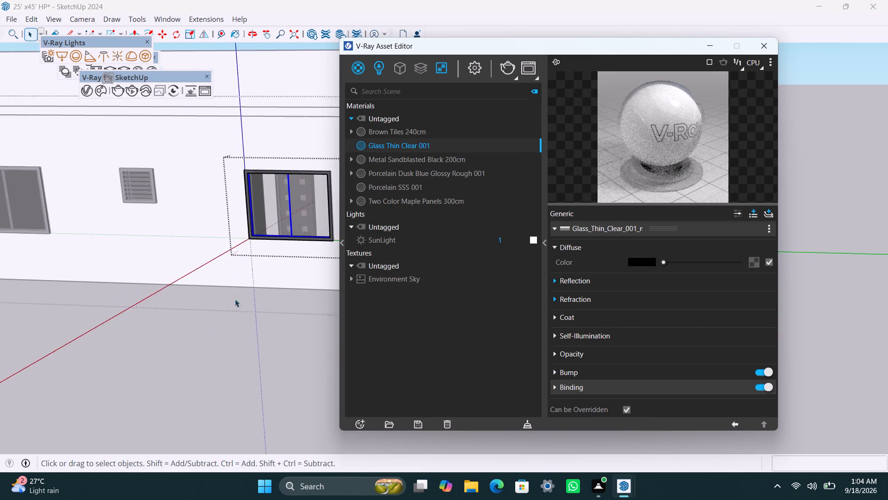
{"action": "scroll", "coordinate": [235, 299], "scroll_direction": "down", "scroll_amount": 8}
{"action": "middle_click_drag", "start_coordinate": [235, 319], "coordinate": [111, 363]}
{"action": "left_click", "coordinate": [221, 382]}
Apply Metal Sandblasted Black 200cm to the frame of the narrow window beside the patterned door.
{"action": "scroll", "coordinate": [256, 328], "scroll_direction": "up", "scroll_amount": 5}
{"action": "middle_click_drag", "start_coordinate": [245, 295], "coordinate": [94, 294]}
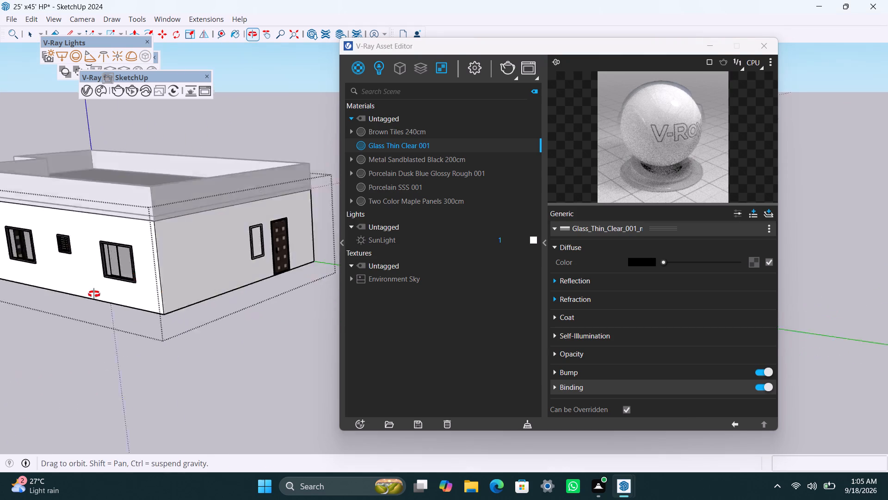
{"action": "middle_click_drag", "start_coordinate": [94, 294], "coordinate": [90, 294]}
{"action": "scroll", "coordinate": [261, 265], "scroll_direction": "up", "scroll_amount": 5}
{"action": "middle_click_drag", "start_coordinate": [281, 252], "coordinate": [118, 305]}
{"action": "scroll", "coordinate": [147, 289], "scroll_direction": "up", "scroll_amount": 11}
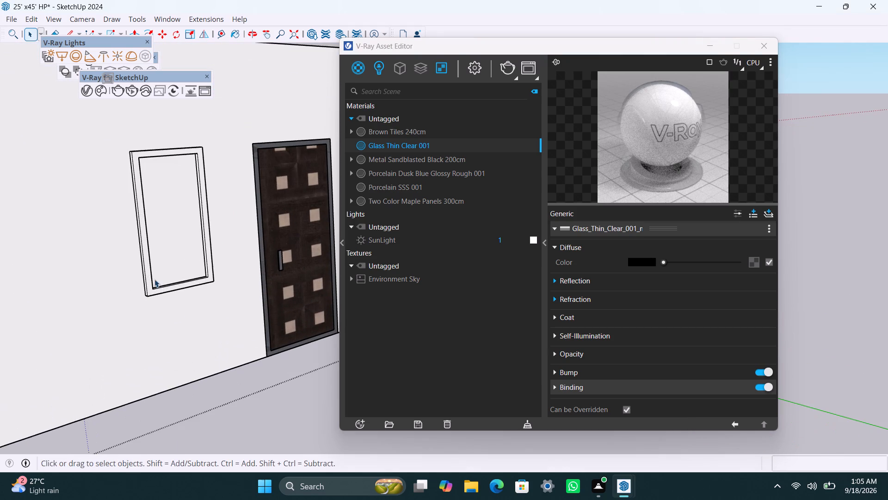
{"action": "triple_click", "coordinate": [148, 275]}
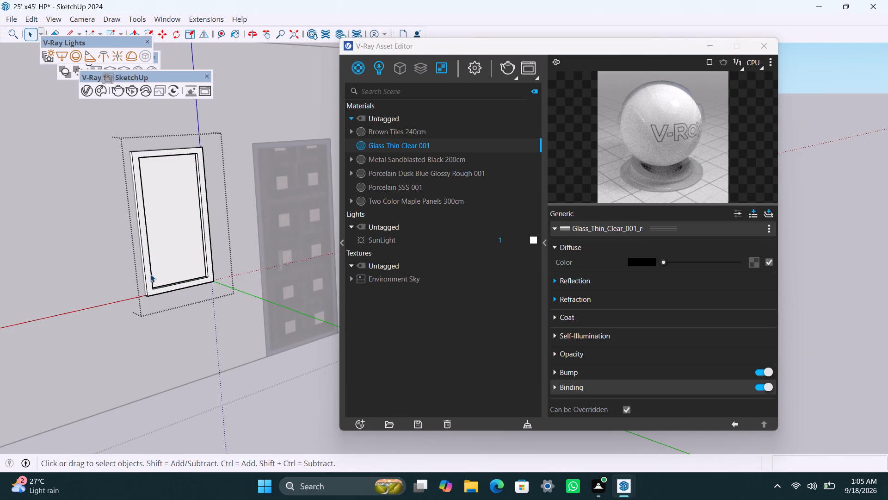
{"action": "triple_click", "coordinate": [150, 276]}
{"action": "left_click", "coordinate": [392, 161]}
{"action": "right_click", "coordinate": [392, 161]}
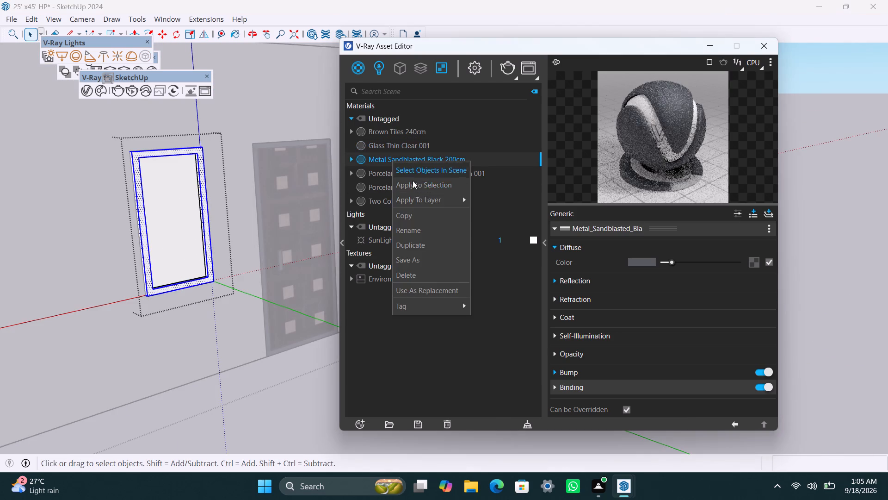
{"action": "left_click", "coordinate": [425, 191]}
Apply Glass Thin Clear 001 to the pane of the narrow window beside the door and leave the window.
{"action": "left_click", "coordinate": [176, 199]}
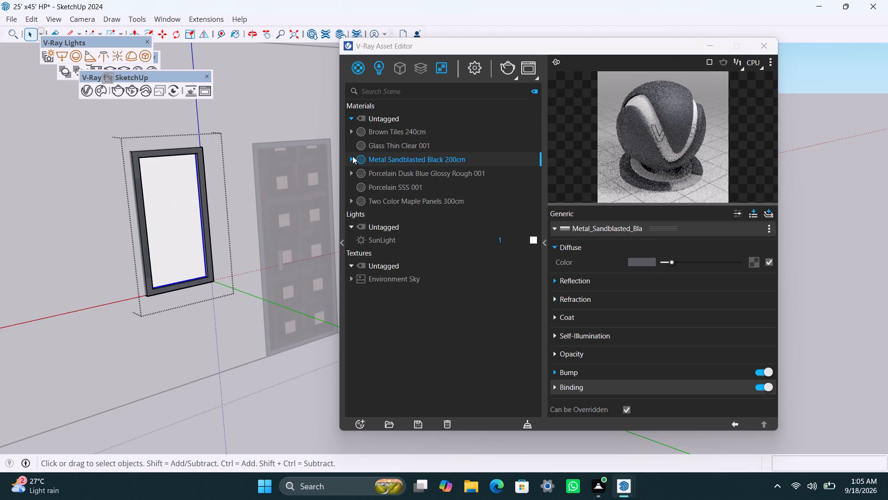
{"action": "left_click", "coordinate": [379, 149]}
{"action": "right_click", "coordinate": [380, 149]}
{"action": "left_click", "coordinate": [419, 170]}
{"action": "scroll", "coordinate": [214, 272], "scroll_direction": "down", "scroll_amount": 7}
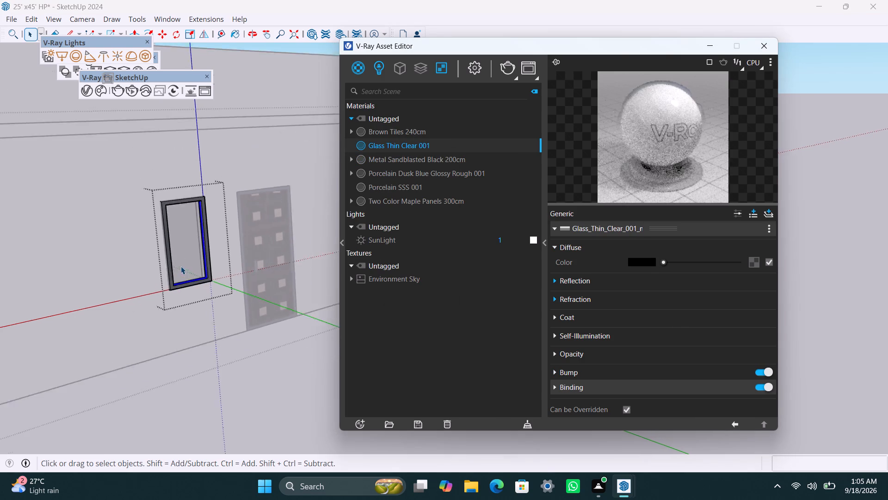
{"action": "scroll", "coordinate": [181, 266], "scroll_direction": "down", "scroll_amount": 12}
{"action": "middle_click_drag", "start_coordinate": [288, 312], "coordinate": [0, 328]}
{"action": "scroll", "coordinate": [85, 300], "scroll_direction": "down", "scroll_amount": 5}
{"action": "middle_click_drag", "start_coordinate": [142, 293], "coordinate": [6, 364]}
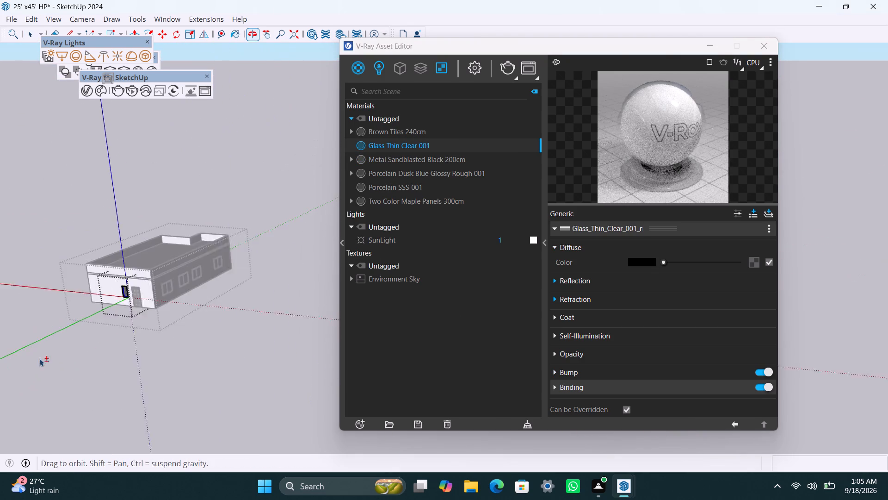
{"action": "scroll", "coordinate": [118, 335], "scroll_direction": "up", "scroll_amount": 5}
{"action": "left_click", "coordinate": [183, 334]}
On the opposite side wall, apply Metal Sandblasted Black 200cm to the frame of the first window, nearest the door wall.
{"action": "scroll", "coordinate": [164, 300], "scroll_direction": "up", "scroll_amount": 20}
{"action": "scroll", "coordinate": [164, 300], "scroll_direction": "up", "scroll_amount": 1}
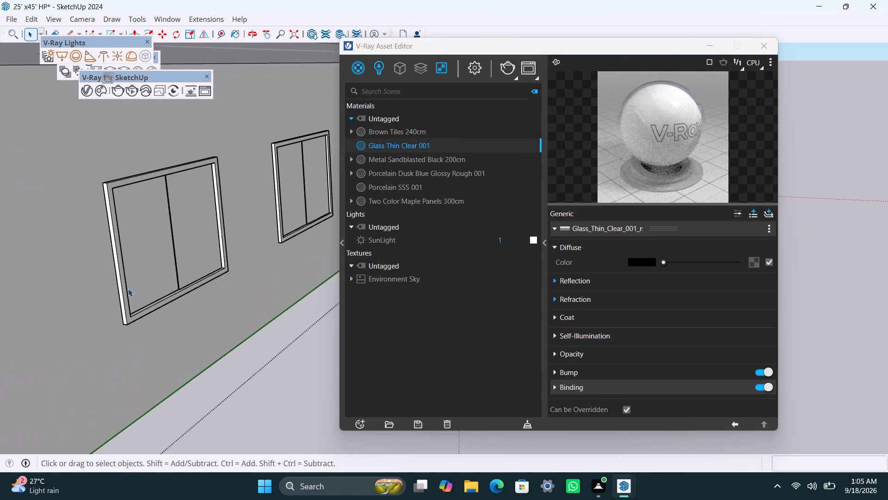
{"action": "triple_click", "coordinate": [124, 293]}
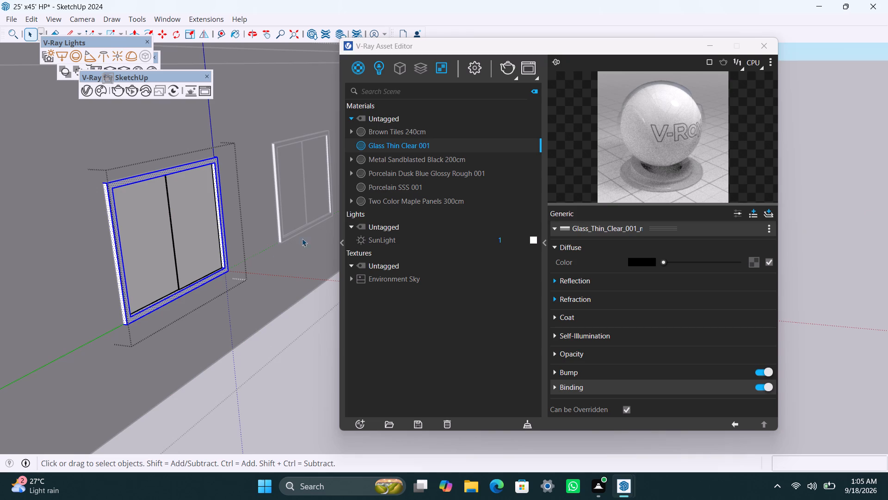
{"action": "right_click", "coordinate": [392, 156]}
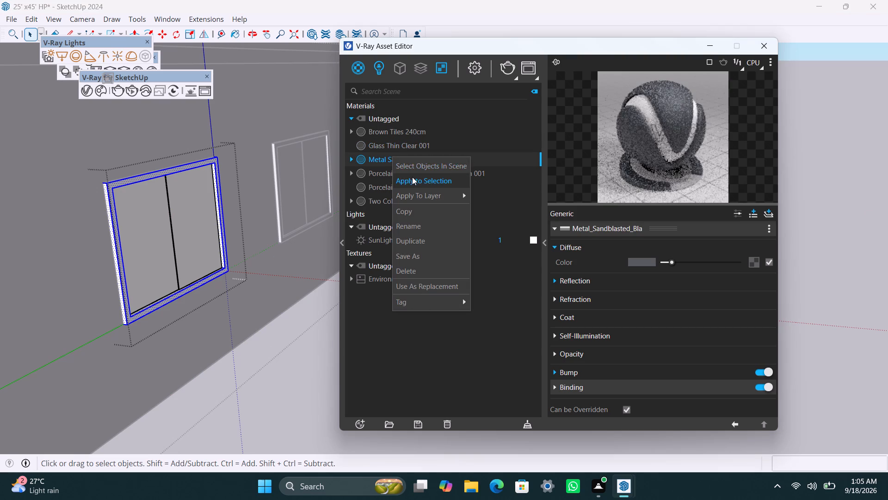
{"action": "left_click", "coordinate": [413, 178]}
Apply Glass Thin Clear 001 to both panes of the opposite wall's first window and leave the window.
{"action": "left_click", "coordinate": [175, 228]}
{"action": "left_click", "coordinate": [161, 237]}
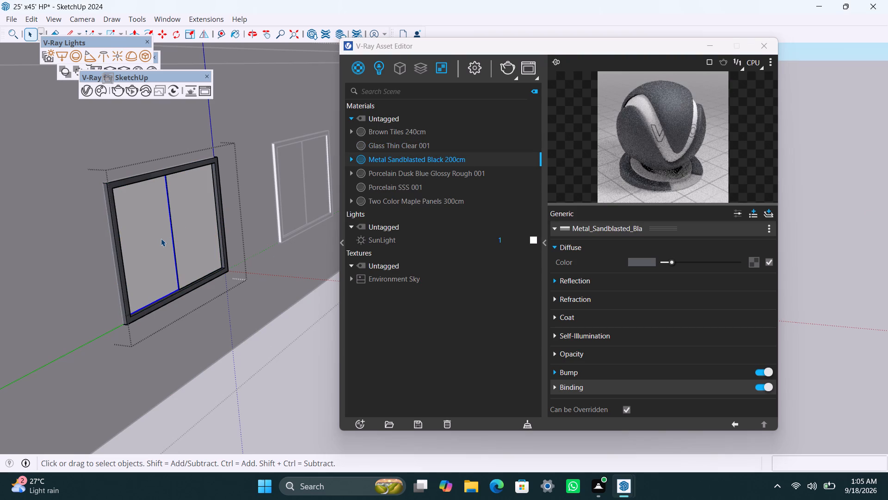
{"action": "left_click", "coordinate": [201, 223], "text": "shift"}
{"action": "left_click", "coordinate": [409, 150]}
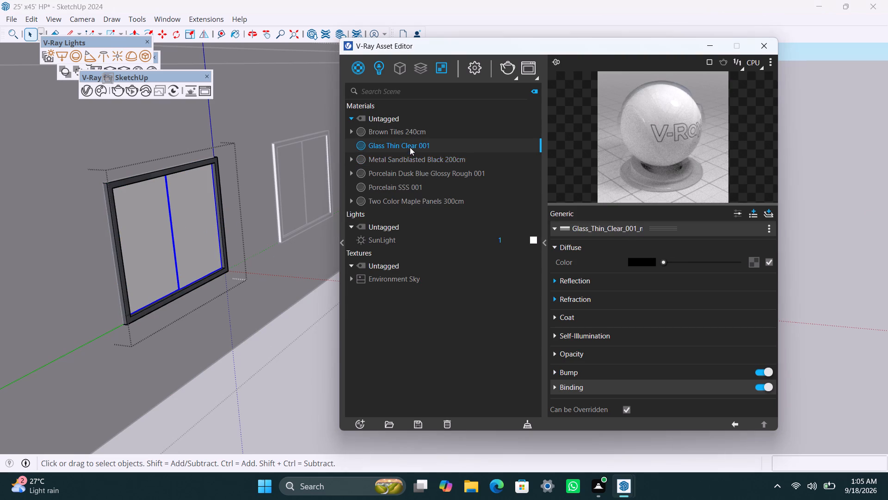
{"action": "right_click", "coordinate": [410, 147]}
{"action": "left_click_drag", "start_coordinate": [427, 167], "coordinate": [428, 172]}
{"action": "left_click", "coordinate": [287, 306]}
Apply Metal Sandblasted Black 200cm to the frame of the second window on the opposite side wall.
{"action": "scroll", "coordinate": [288, 299], "scroll_direction": "down", "scroll_amount": 3}
{"action": "middle_click_drag", "start_coordinate": [282, 299], "coordinate": [187, 376]}
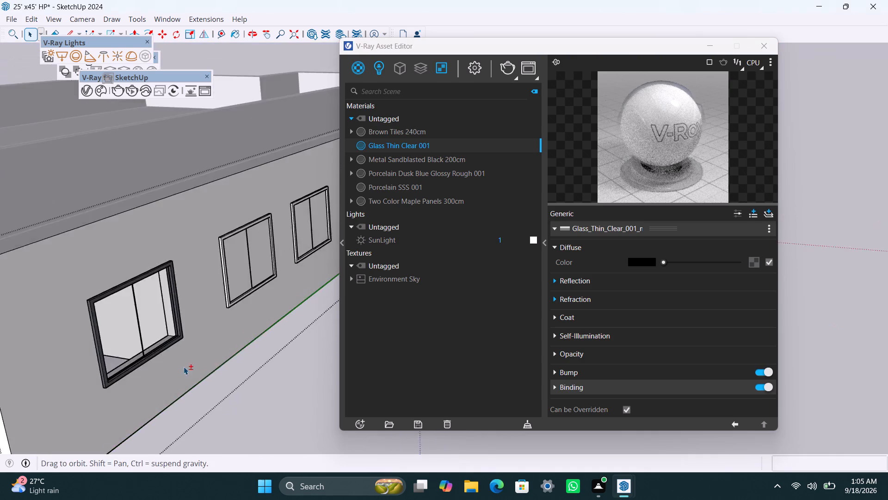
{"action": "scroll", "coordinate": [203, 321], "scroll_direction": "up", "scroll_amount": 6}
{"action": "scroll", "coordinate": [168, 307], "scroll_direction": "up", "scroll_amount": 3}
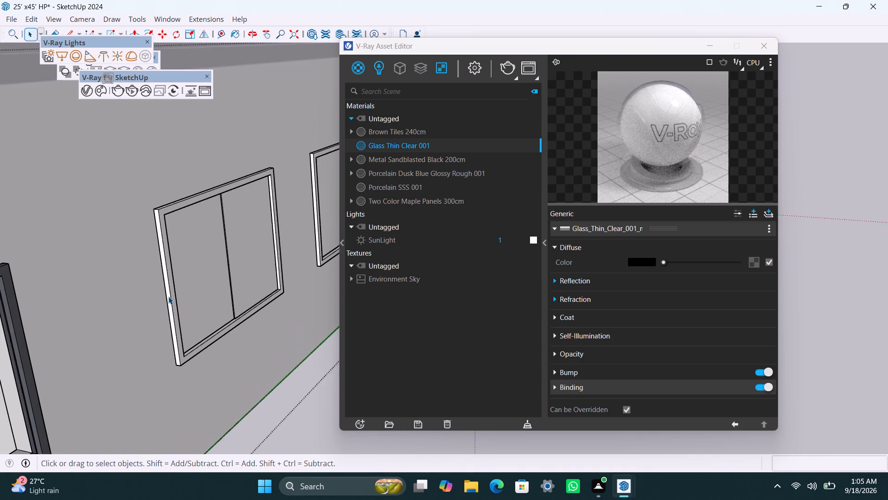
{"action": "triple_click", "coordinate": [168, 276]}
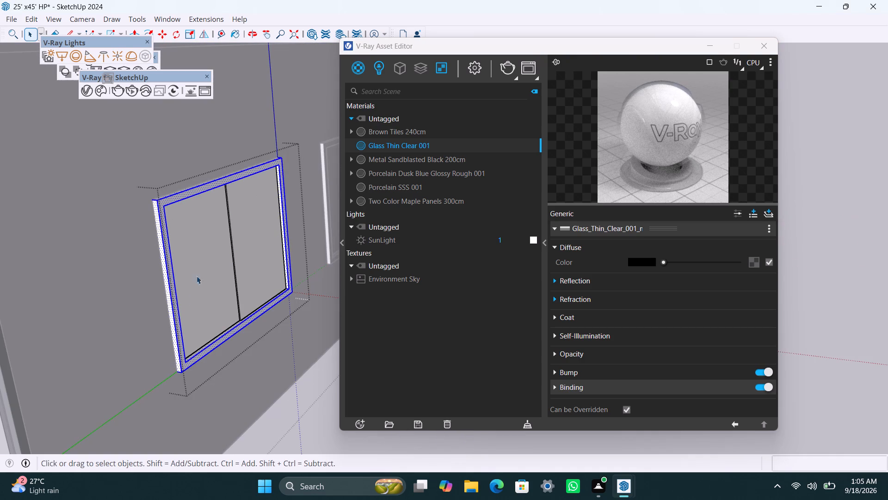
{"action": "left_click", "coordinate": [397, 164]}
{"action": "right_click", "coordinate": [399, 164]}
{"action": "left_click", "coordinate": [416, 182]}
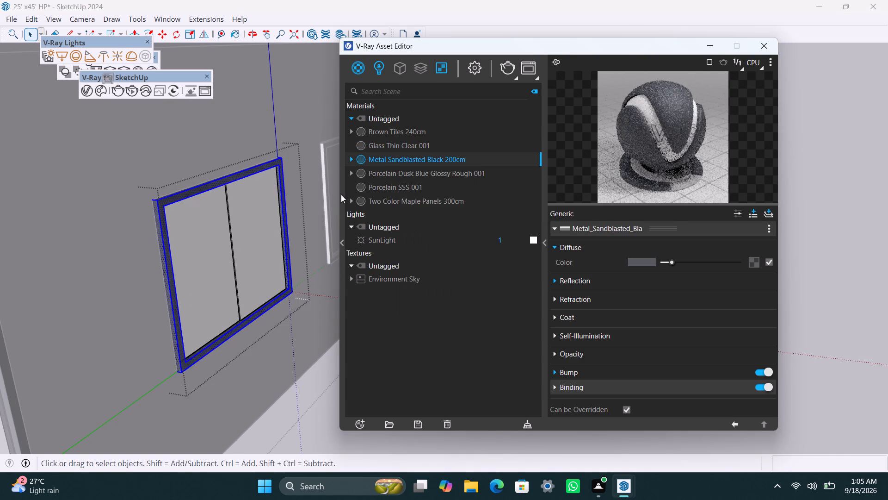
Apply Glass Thin Clear 001 to both panes of the opposite wall's second window and leave the window.
{"action": "left_click", "coordinate": [208, 235]}
{"action": "left_click", "coordinate": [262, 222], "text": "shift"}
{"action": "left_click", "coordinate": [386, 145]}
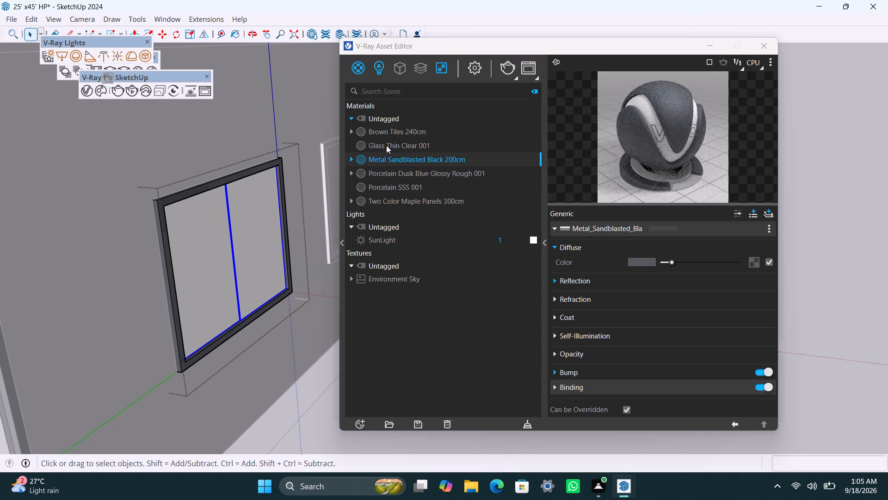
{"action": "right_click", "coordinate": [387, 146]}
{"action": "left_click", "coordinate": [404, 169]}
{"action": "scroll", "coordinate": [267, 269], "scroll_direction": "down", "scroll_amount": 10}
{"action": "middle_click_drag", "start_coordinate": [225, 291], "coordinate": [219, 293]}
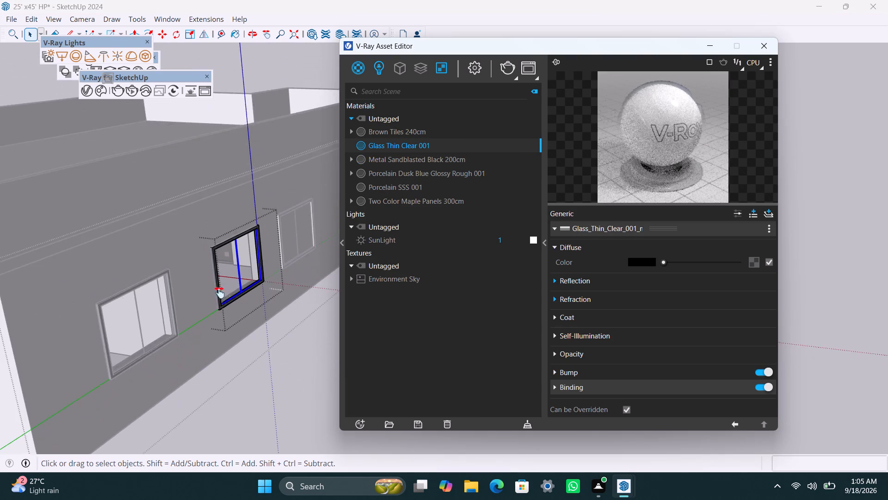
{"action": "middle_click_drag", "start_coordinate": [219, 293], "coordinate": [115, 359]}
{"action": "left_click", "coordinate": [187, 379]}
Apply Metal Sandblasted Black 200cm to the frame of the third window on the opposite side wall.
{"action": "scroll", "coordinate": [191, 324], "scroll_direction": "up", "scroll_amount": 10}
{"action": "triple_click", "coordinate": [186, 310]}
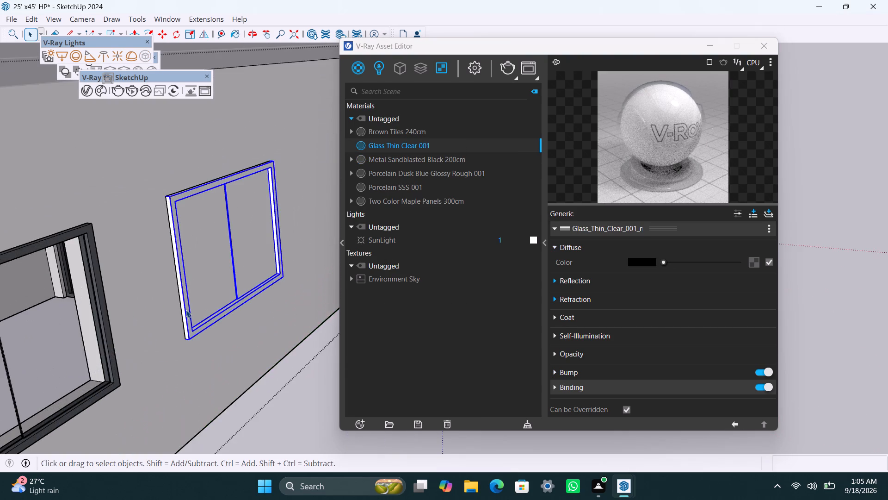
{"action": "left_click", "coordinate": [389, 156]}
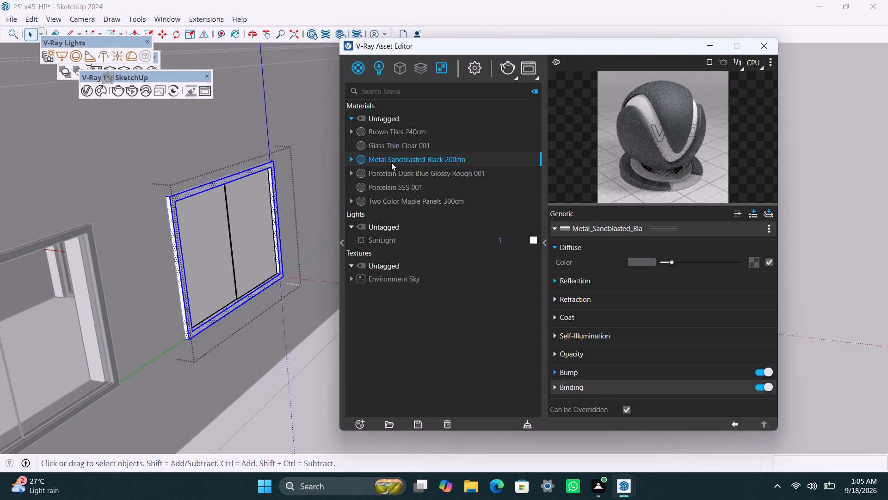
{"action": "right_click", "coordinate": [392, 162]}
{"action": "left_click", "coordinate": [401, 182]}
Apply Glass Thin Clear 001 to both panes of the opposite wall's third window and leave the window.
{"action": "left_click", "coordinate": [253, 224]}
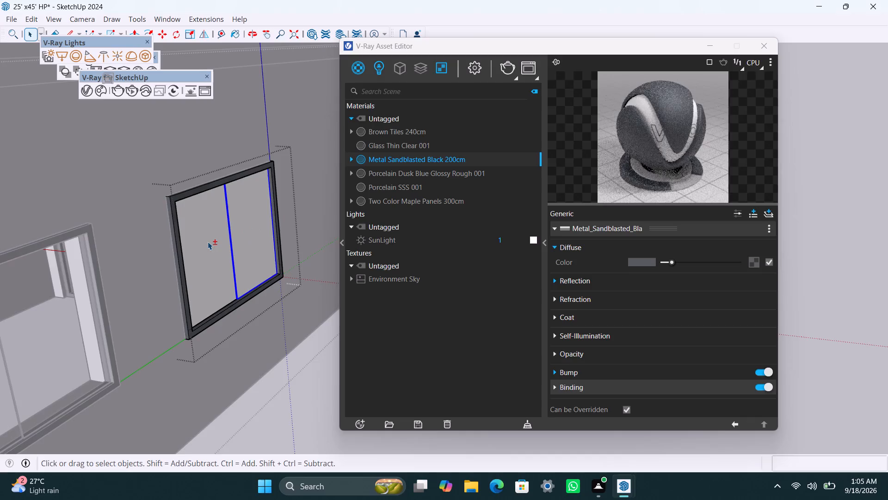
{"action": "left_click", "coordinate": [208, 242], "text": "shift"}
{"action": "left_click", "coordinate": [378, 147]}
{"action": "right_click", "coordinate": [378, 145]}
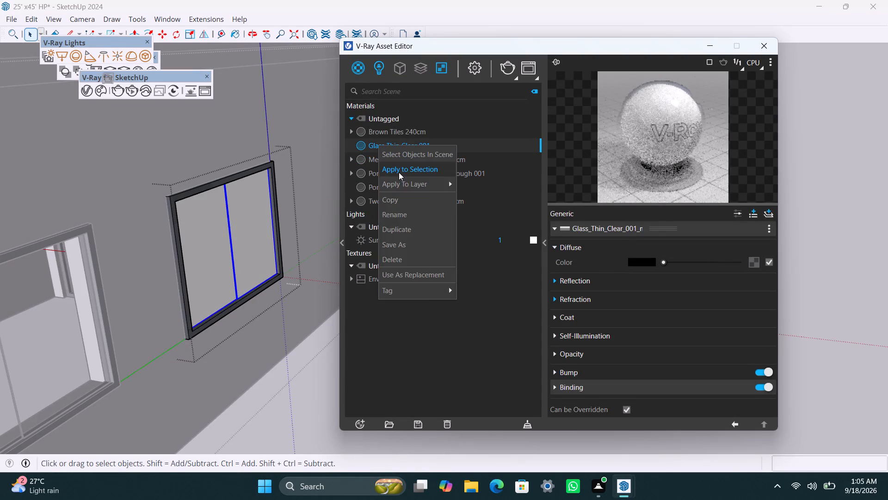
{"action": "left_click", "coordinate": [399, 172]}
{"action": "scroll", "coordinate": [298, 322], "scroll_direction": "down", "scroll_amount": 4}
{"action": "middle_click_drag", "start_coordinate": [291, 331], "coordinate": [173, 404]}
{"action": "left_click", "coordinate": [241, 400]}
Apply Metal Sandblasted Black 200cm to the frame of the fourth window on the opposite side wall.
{"action": "scroll", "coordinate": [275, 337], "scroll_direction": "up", "scroll_amount": 7}
{"action": "triple_click", "coordinate": [256, 278]}
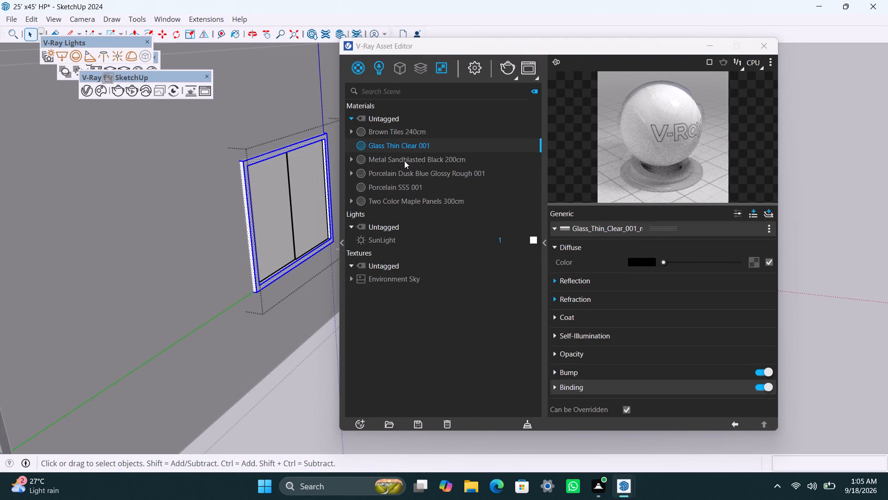
{"action": "left_click", "coordinate": [404, 159]}
{"action": "right_click", "coordinate": [403, 159]}
{"action": "left_click", "coordinate": [412, 180]}
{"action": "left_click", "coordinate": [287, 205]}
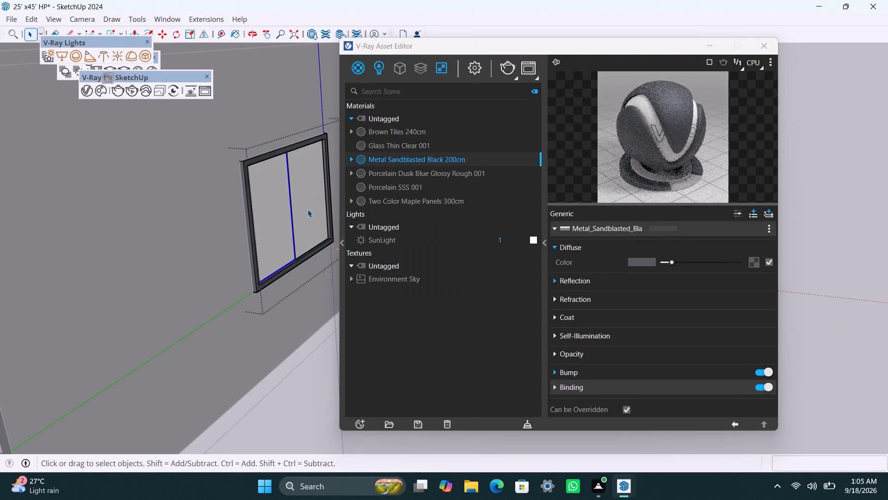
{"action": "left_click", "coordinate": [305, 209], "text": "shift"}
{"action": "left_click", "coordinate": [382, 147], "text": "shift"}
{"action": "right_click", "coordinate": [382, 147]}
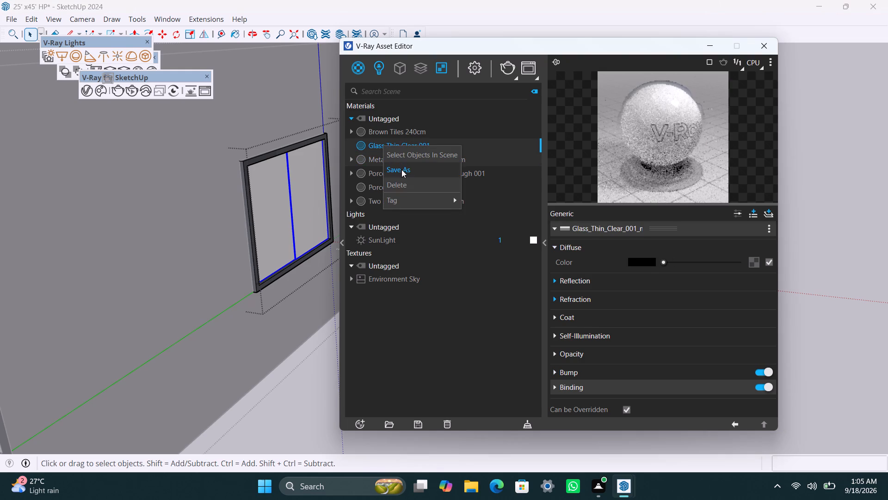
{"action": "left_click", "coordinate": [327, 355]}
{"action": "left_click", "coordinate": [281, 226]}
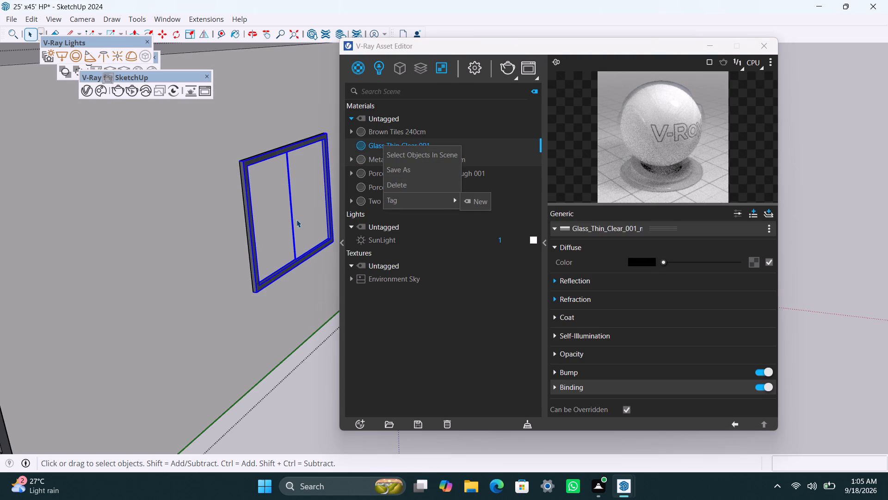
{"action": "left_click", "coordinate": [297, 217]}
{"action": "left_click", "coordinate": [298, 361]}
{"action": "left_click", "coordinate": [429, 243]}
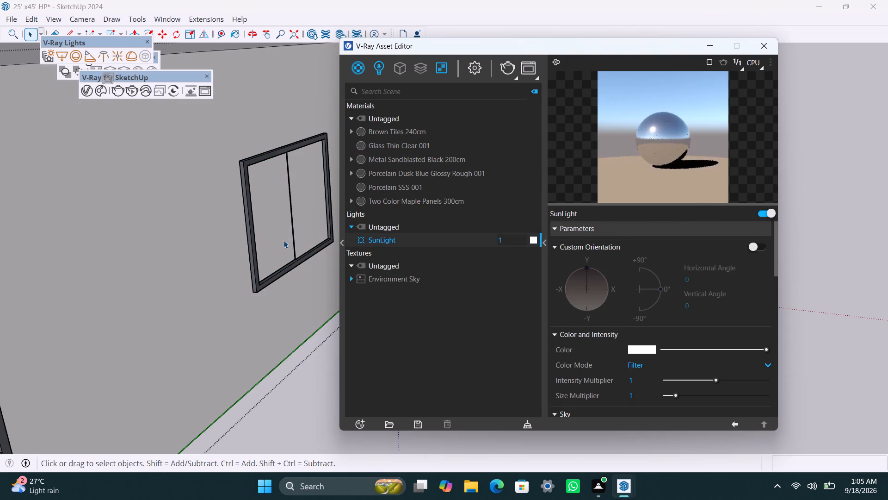
Apply Glass Thin Clear 001 to both panes of the opposite wall's fourth window and leave the window.
{"action": "left_click", "coordinate": [284, 231]}
{"action": "triple_click", "coordinate": [285, 231]}
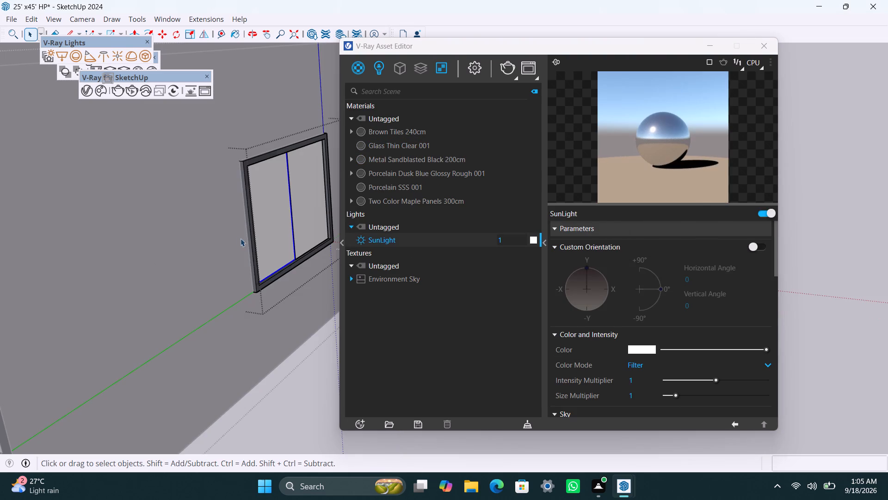
{"action": "left_click", "coordinate": [316, 219], "text": "shift"}
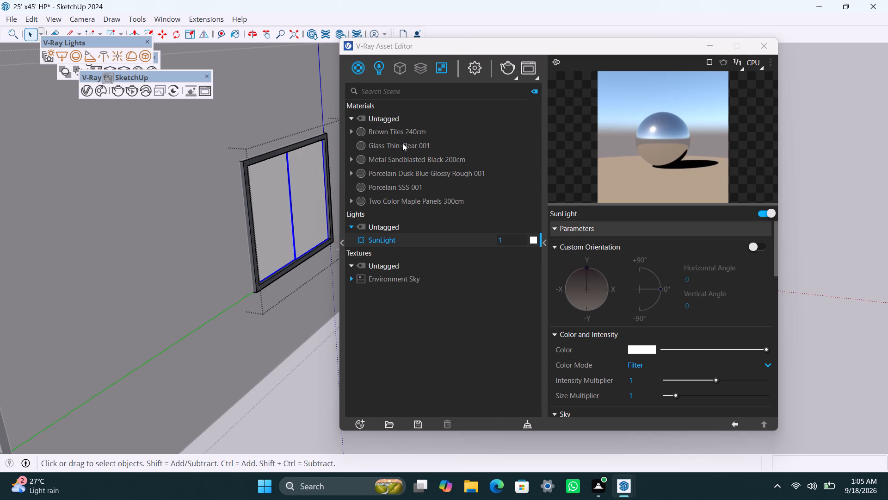
{"action": "left_click", "coordinate": [402, 142]}
{"action": "right_click", "coordinate": [402, 142]}
{"action": "left_click", "coordinate": [422, 167]}
{"action": "scroll", "coordinate": [271, 350], "scroll_direction": "down", "scroll_amount": 11}
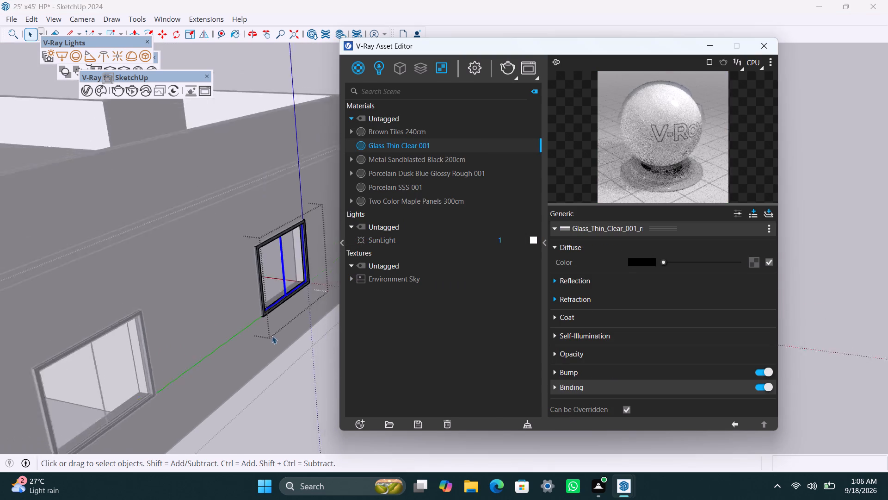
{"action": "left_click", "coordinate": [281, 390]}
Examine the house exterior from the window wall around to the front entrance and the roof slab.
{"action": "scroll", "coordinate": [274, 332], "scroll_direction": "down", "scroll_amount": 5}
{"action": "middle_click_drag", "start_coordinate": [257, 250], "coordinate": [0, 273]}
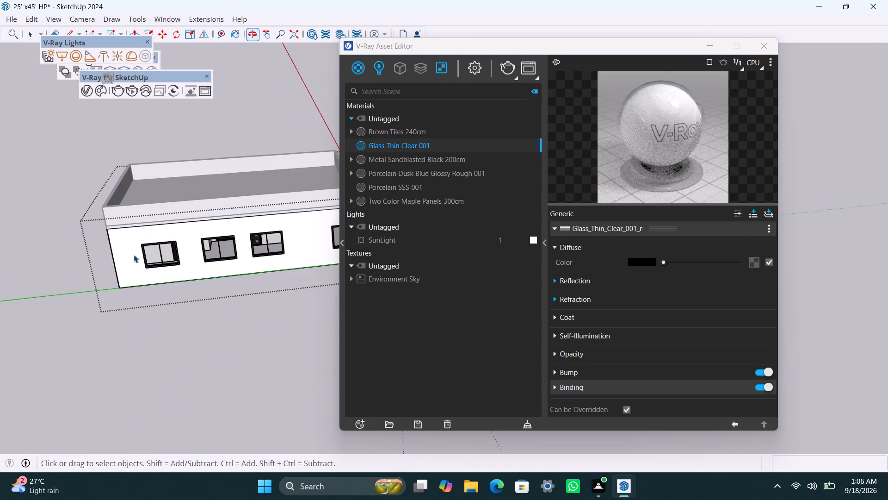
{"action": "scroll", "coordinate": [138, 264], "scroll_direction": "down", "scroll_amount": 13}
{"action": "middle_click_drag", "start_coordinate": [237, 302], "coordinate": [116, 307]}
{"action": "scroll", "coordinate": [194, 295], "scroll_direction": "down", "scroll_amount": 4}
{"action": "middle_click_drag", "start_coordinate": [270, 294], "coordinate": [124, 331], "text": "shift"}
{"action": "scroll", "coordinate": [195, 284], "scroll_direction": "up", "scroll_amount": 3}
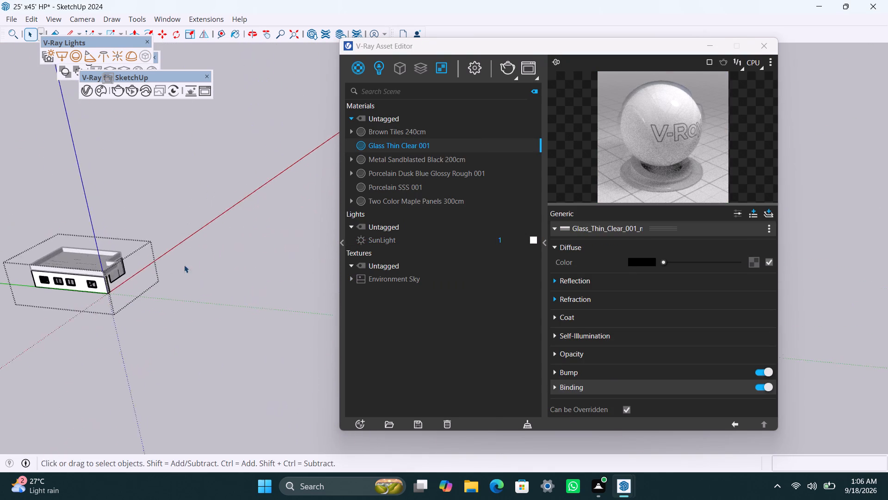
{"action": "scroll", "coordinate": [184, 265], "scroll_direction": "up", "scroll_amount": 6}
{"action": "middle_click_drag", "start_coordinate": [76, 278], "coordinate": [0, 231]}
{"action": "scroll", "coordinate": [129, 230], "scroll_direction": "up", "scroll_amount": 8}
{"action": "middle_click_drag", "start_coordinate": [175, 271], "coordinate": [6, 268]}
{"action": "scroll", "coordinate": [1, 268], "scroll_direction": "up", "scroll_amount": 3}
{"action": "middle_click_drag", "start_coordinate": [223, 219], "coordinate": [194, 309]}
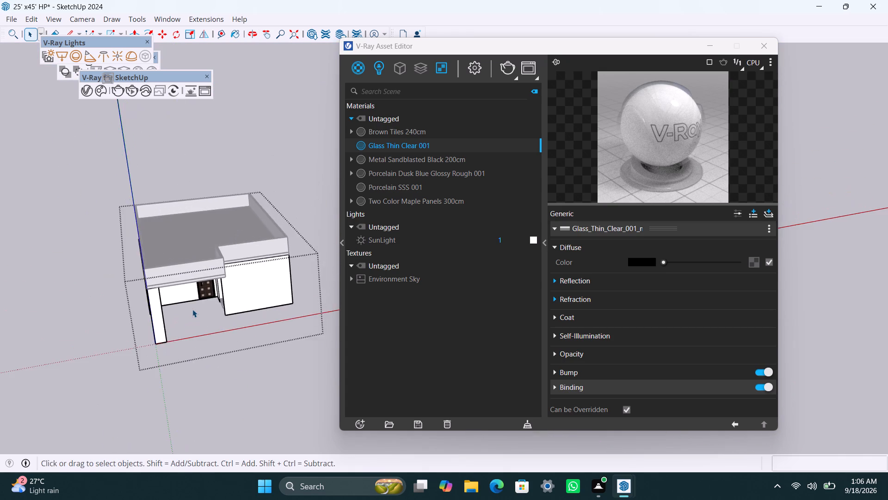
{"action": "scroll", "coordinate": [192, 309], "scroll_direction": "up", "scroll_amount": 6}
{"action": "middle_click_drag", "start_coordinate": [192, 299], "coordinate": [80, 244]}
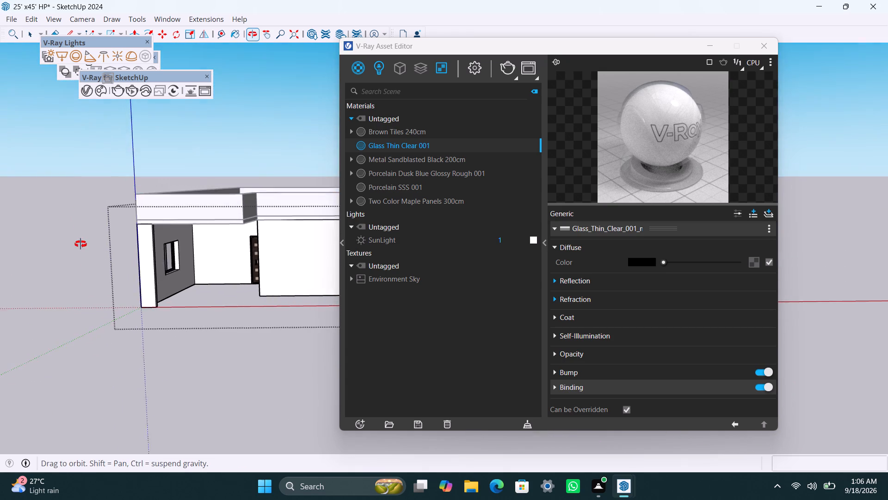
{"action": "middle_click_drag", "start_coordinate": [80, 244], "coordinate": [119, 265]}
{"action": "scroll", "coordinate": [234, 335], "scroll_direction": "down", "scroll_amount": 4}
{"action": "middle_click_drag", "start_coordinate": [229, 327], "coordinate": [134, 357], "text": "shift"}
{"action": "scroll", "coordinate": [177, 331], "scroll_direction": "up", "scroll_amount": 2}
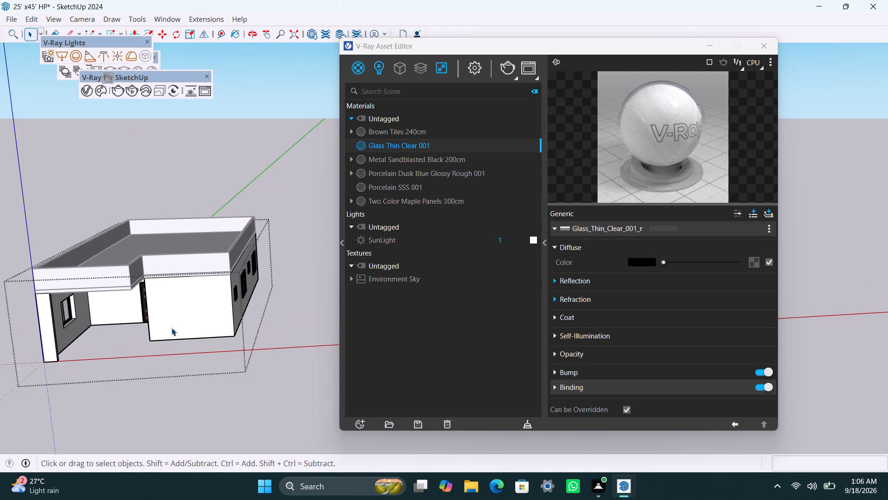
{"action": "scroll", "coordinate": [81, 262], "scroll_direction": "down", "scroll_amount": 4}
{"action": "scroll", "coordinate": [115, 264], "scroll_direction": "up", "scroll_amount": 3}
{"action": "scroll", "coordinate": [164, 272], "scroll_direction": "up", "scroll_amount": 2}
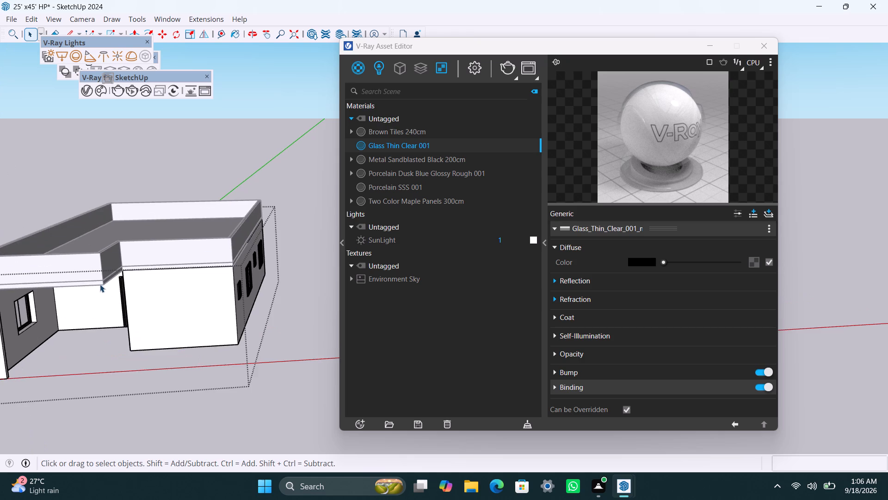
{"action": "scroll", "coordinate": [97, 282], "scroll_direction": "up", "scroll_amount": 3}
Open the roof slab for editing and copy all its geometry 10' 7" straight down to the base of the walls.
{"action": "left_click", "coordinate": [97, 281]}
{"action": "triple_click", "coordinate": [230, 143]}
{"action": "left_click", "coordinate": [230, 141]}
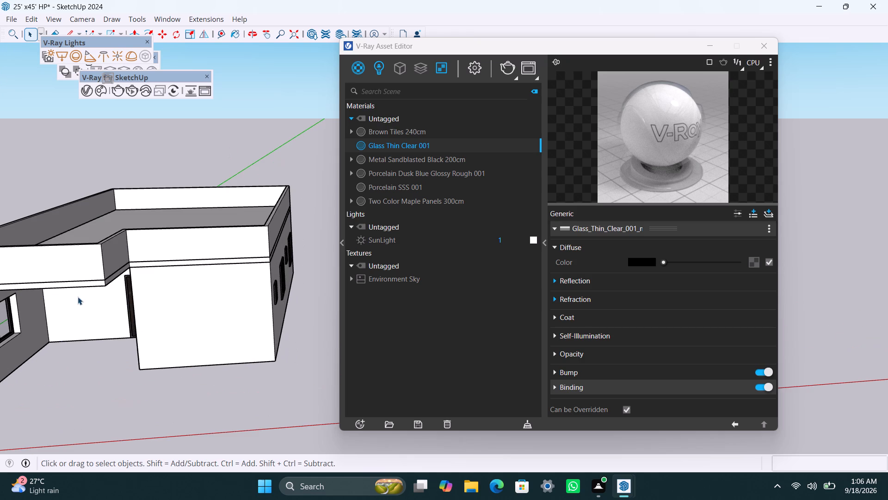
{"action": "scroll", "coordinate": [77, 296], "scroll_direction": "up", "scroll_amount": 2}
{"action": "left_click", "coordinate": [98, 279]}
{"action": "triple_click", "coordinate": [99, 278]}
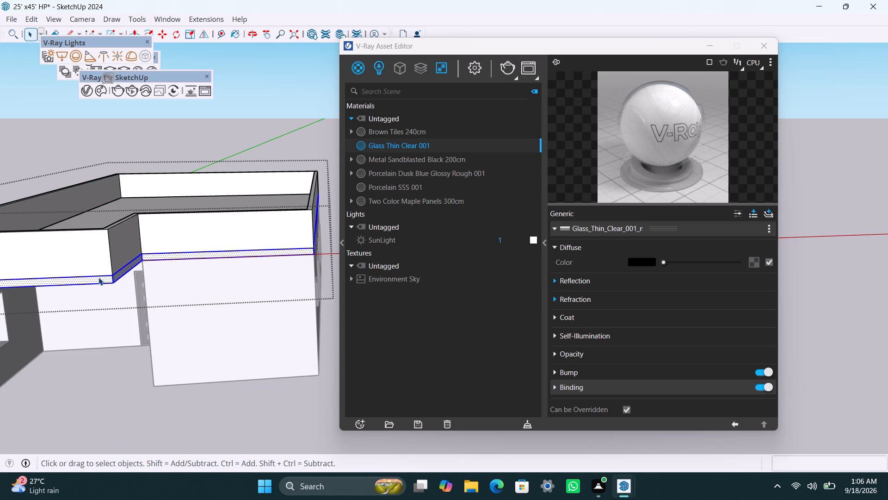
{"action": "key", "text": "m"}
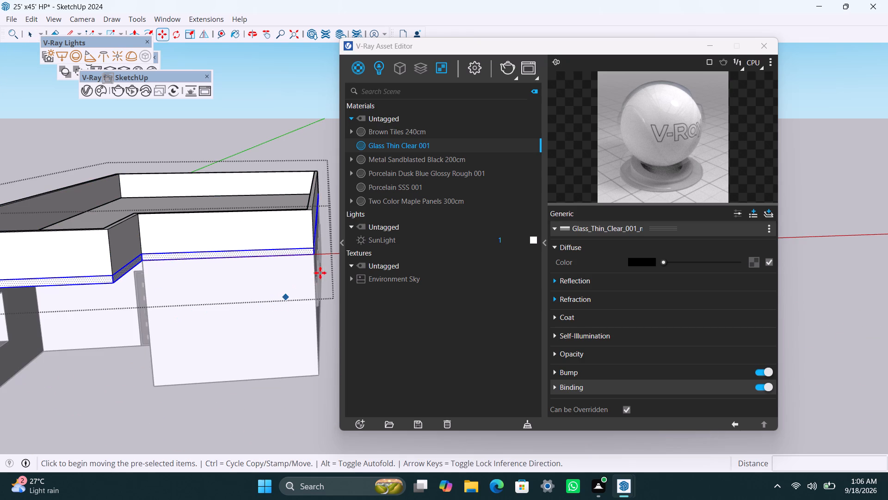
{"action": "left_click", "coordinate": [314, 256]}
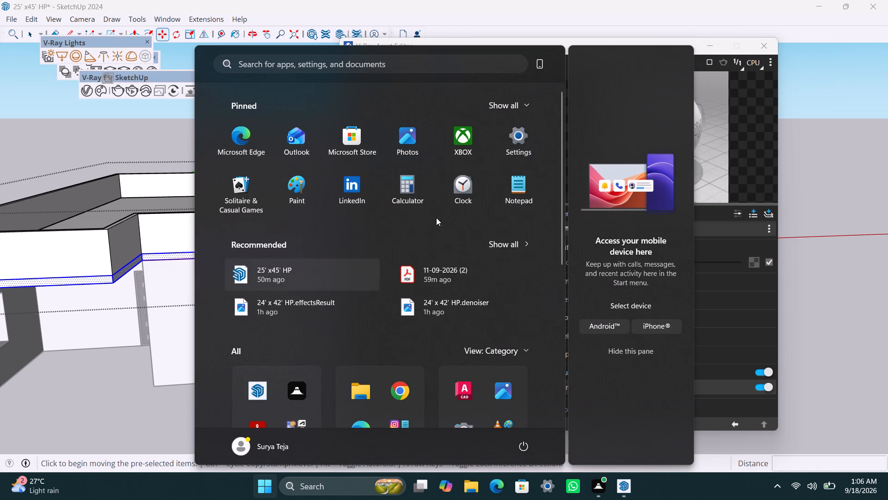
{"action": "left_click", "coordinate": [825, 135]}
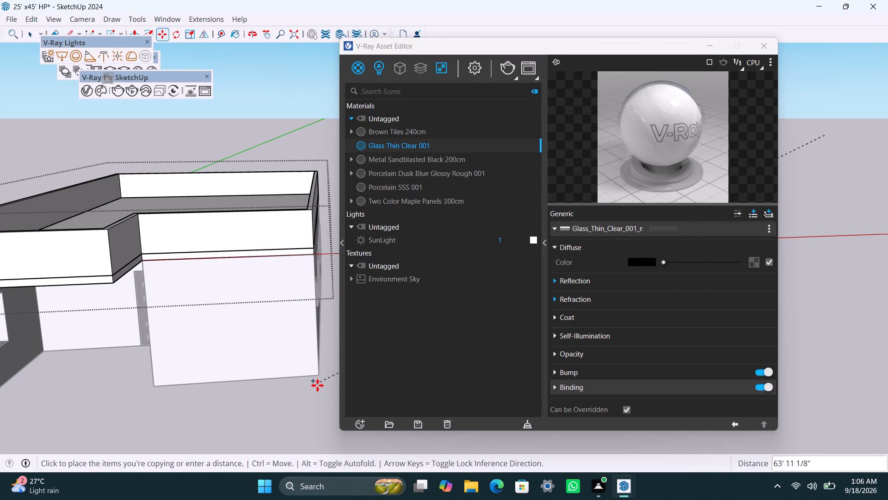
{"action": "key", "text": "Escape"}
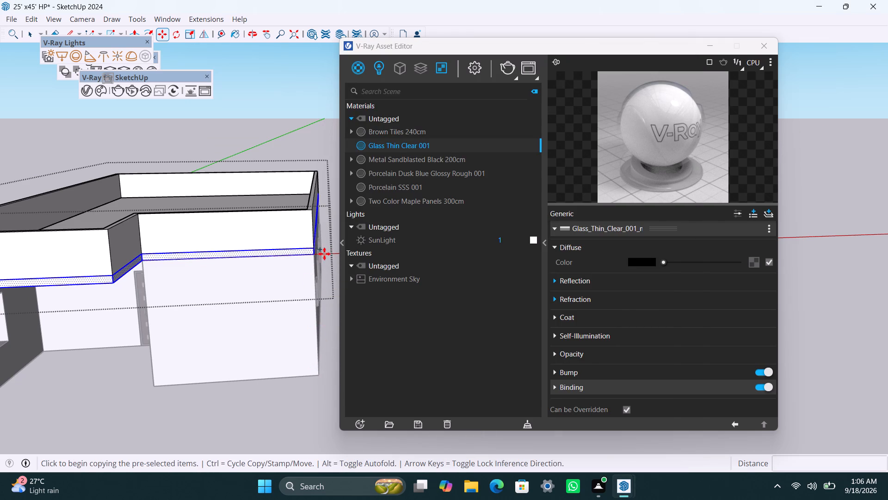
{"action": "left_click_drag", "start_coordinate": [314, 256], "coordinate": [320, 267]}
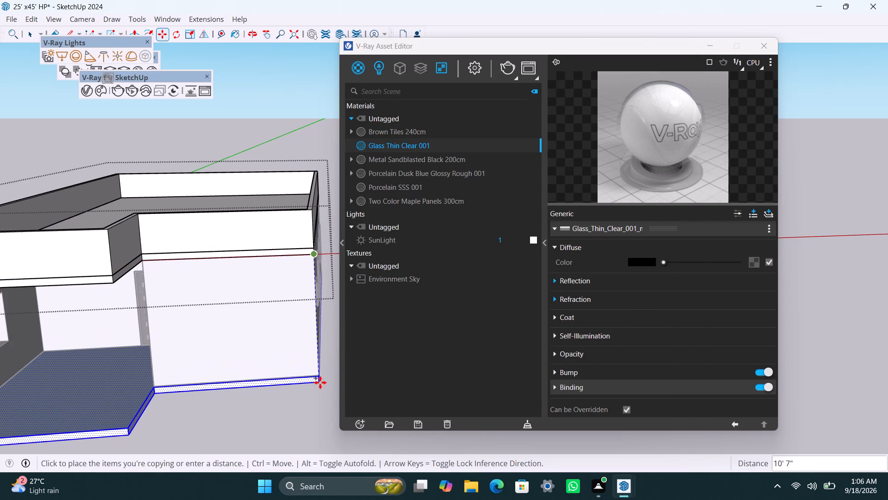
{"action": "left_click", "coordinate": [323, 383]}
Move the copied slab so its upper front corner meets the bottom corner of the front wall.
{"action": "scroll", "coordinate": [323, 383], "scroll_direction": "up", "scroll_amount": 4}
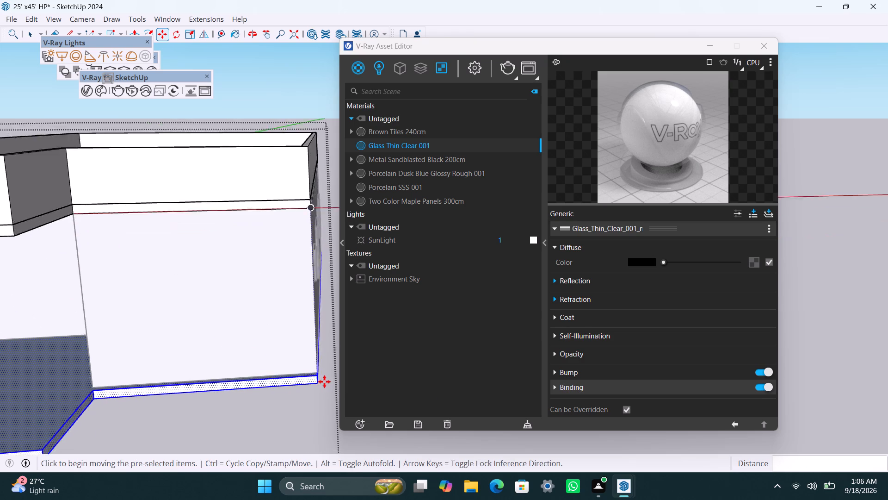
{"action": "scroll", "coordinate": [324, 381], "scroll_direction": "up", "scroll_amount": 8}
{"action": "left_click", "coordinate": [304, 371]}
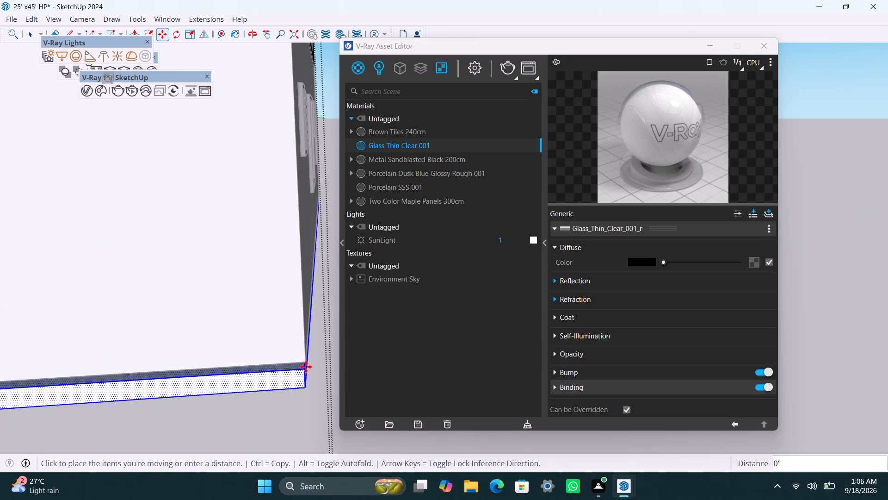
{"action": "left_click", "coordinate": [306, 363]}
{"action": "key", "text": "space"}
{"action": "left_click", "coordinate": [273, 407]}
Push/Pull the base slab's recessed side face at the entrance outward 12' 7", across the front of the projecting room.
{"action": "scroll", "coordinate": [243, 316], "scroll_direction": "down", "scroll_amount": 12}
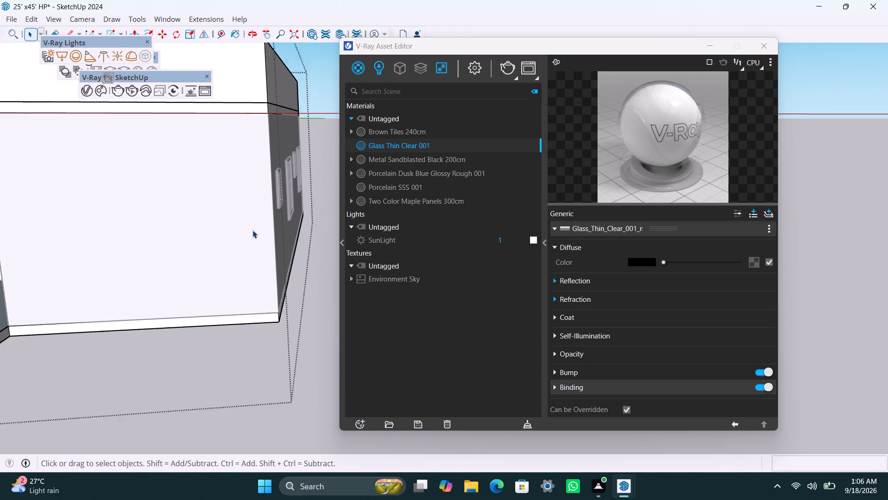
{"action": "scroll", "coordinate": [253, 230], "scroll_direction": "down", "scroll_amount": 6}
{"action": "middle_click_drag", "start_coordinate": [347, 358], "coordinate": [363, 362], "text": "shift"}
{"action": "scroll", "coordinate": [199, 334], "scroll_direction": "down", "scroll_amount": 3}
{"action": "middle_click_drag", "start_coordinate": [187, 338], "coordinate": [277, 364]}
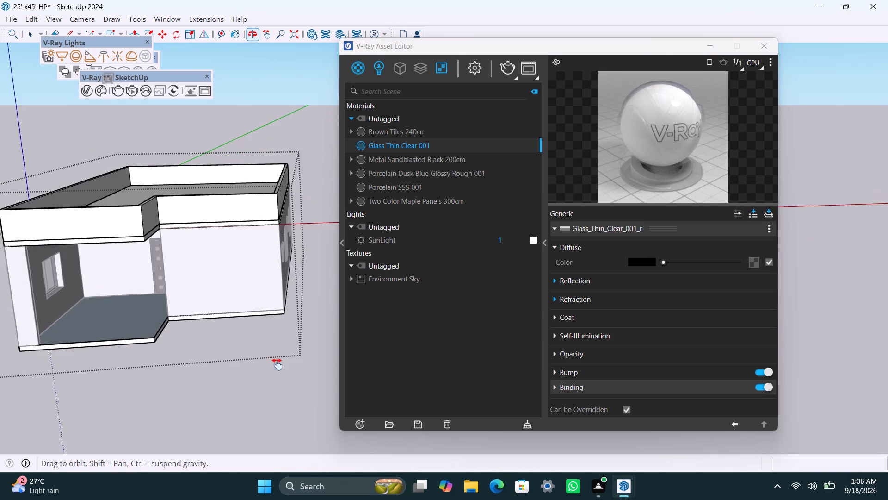
{"action": "middle_click_drag", "start_coordinate": [277, 364], "coordinate": [299, 364]}
{"action": "scroll", "coordinate": [243, 356], "scroll_direction": "up", "scroll_amount": 3}
{"action": "middle_click_drag", "start_coordinate": [228, 339], "coordinate": [80, 349]}
{"action": "scroll", "coordinate": [220, 305], "scroll_direction": "up", "scroll_amount": 9}
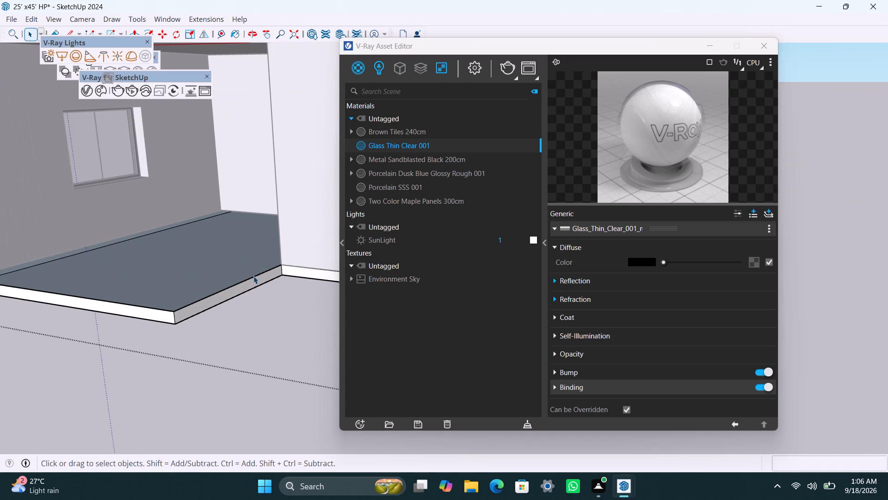
{"action": "left_click", "coordinate": [255, 286]}
{"action": "left_click", "coordinate": [253, 286]}
{"action": "left_click", "coordinate": [252, 285]}
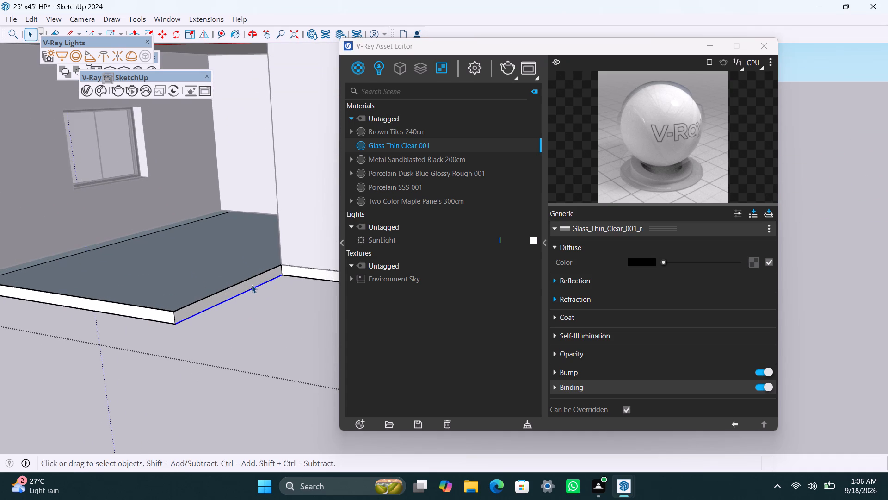
{"action": "scroll", "coordinate": [247, 284], "scroll_direction": "down", "scroll_amount": 10}
{"action": "middle_click_drag", "start_coordinate": [240, 312], "coordinate": [79, 308], "text": "shift"}
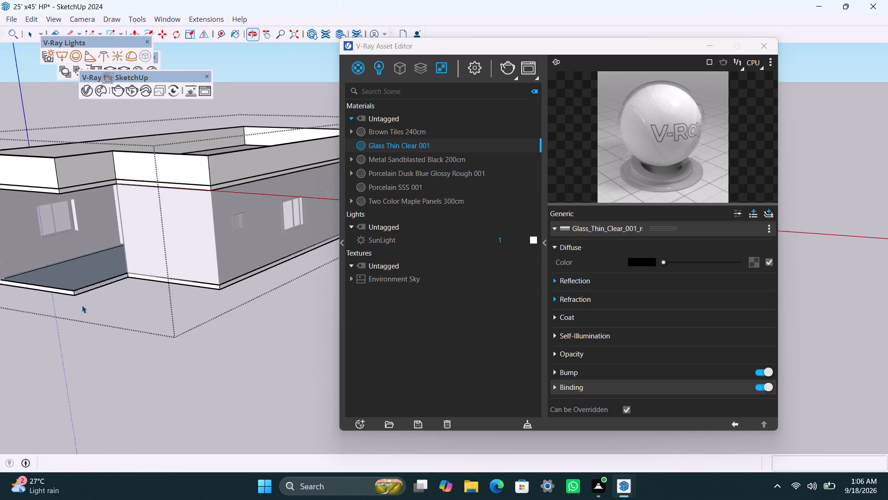
{"action": "scroll", "coordinate": [87, 284], "scroll_direction": "up", "scroll_amount": 1}
{"action": "key", "text": "p"}
{"action": "left_click_drag", "start_coordinate": [89, 281], "coordinate": [148, 320]}
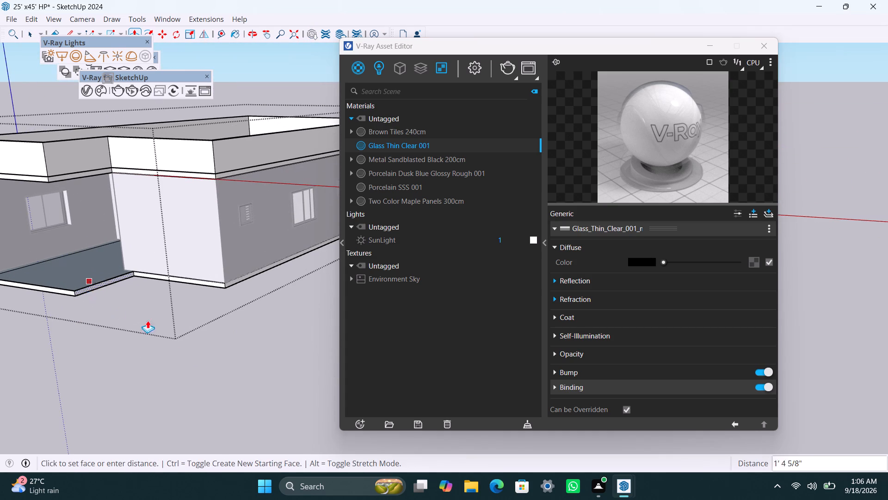
{"action": "left_click_drag", "start_coordinate": [148, 320], "coordinate": [231, 277]}
{"action": "key", "text": "space"}
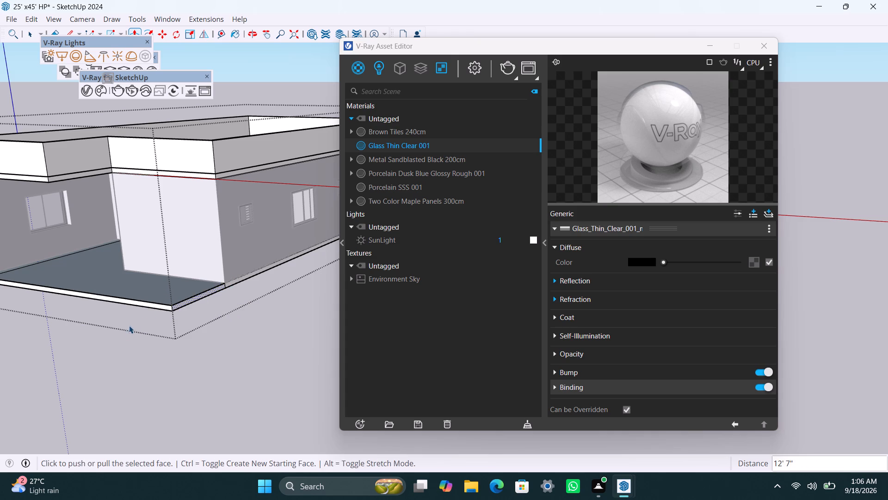
Close the base slab's top by drawing a rectangle from the front wall's inner corner to the slab's outer corner, and delete the dividing edge.
{"action": "scroll", "coordinate": [77, 325], "scroll_direction": "down", "scroll_amount": 4}
{"action": "middle_click_drag", "start_coordinate": [43, 331], "coordinate": [216, 336]}
{"action": "scroll", "coordinate": [132, 347], "scroll_direction": "down", "scroll_amount": 3}
{"action": "middle_click_drag", "start_coordinate": [112, 367], "coordinate": [198, 353]}
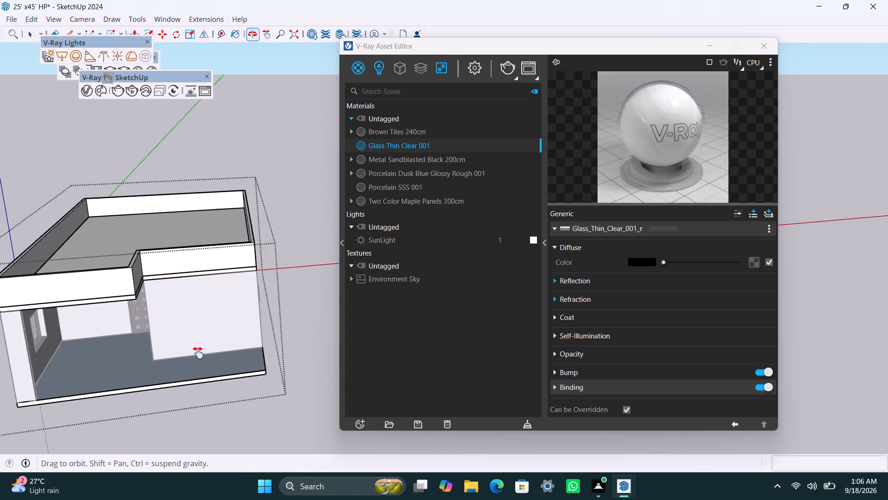
{"action": "middle_click_drag", "start_coordinate": [198, 353], "coordinate": [230, 348]}
{"action": "key", "text": "r"}
{"action": "left_click_drag", "start_coordinate": [219, 344], "coordinate": [229, 357]}
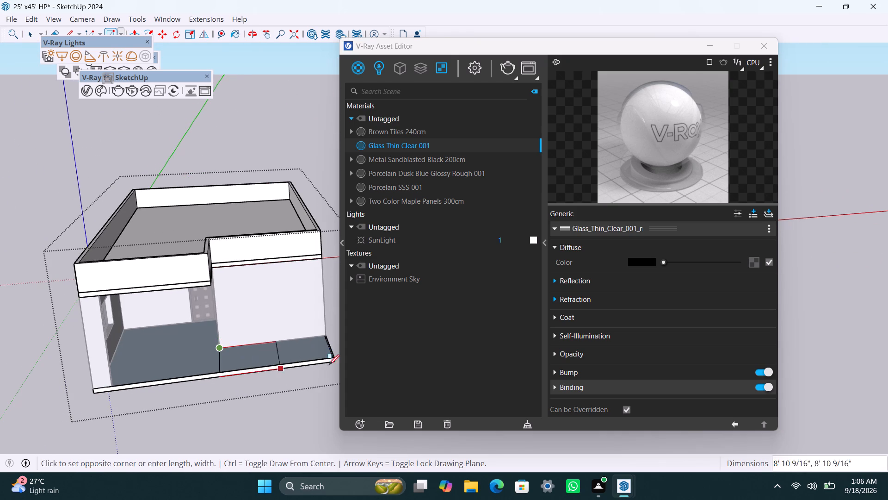
{"action": "left_click", "coordinate": [330, 355]}
{"action": "key", "text": "space"}
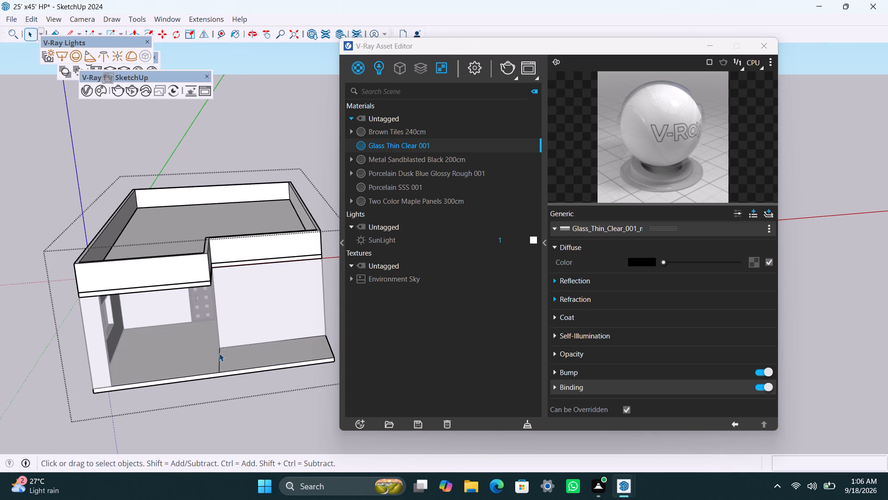
{"action": "left_click", "coordinate": [219, 353]}
{"action": "key", "text": "Delete"}
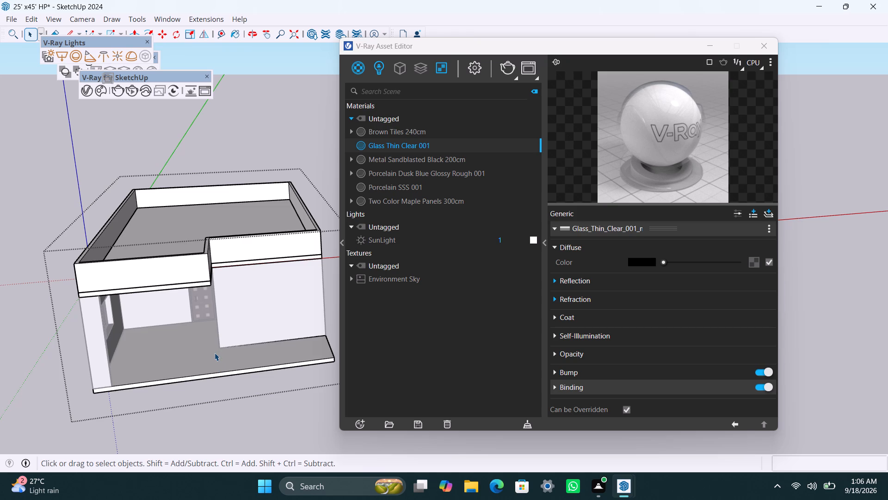
Save the model and leave the slab's editing context.
{"action": "key", "text": "ctrl+s"}
{"action": "key", "text": "space"}
{"action": "triple_click", "coordinate": [235, 139]}
Inside the base slab, copy the top side edge beside the projecting room 4.5" inward.
{"action": "scroll", "coordinate": [222, 336], "scroll_direction": "up", "scroll_amount": 3}
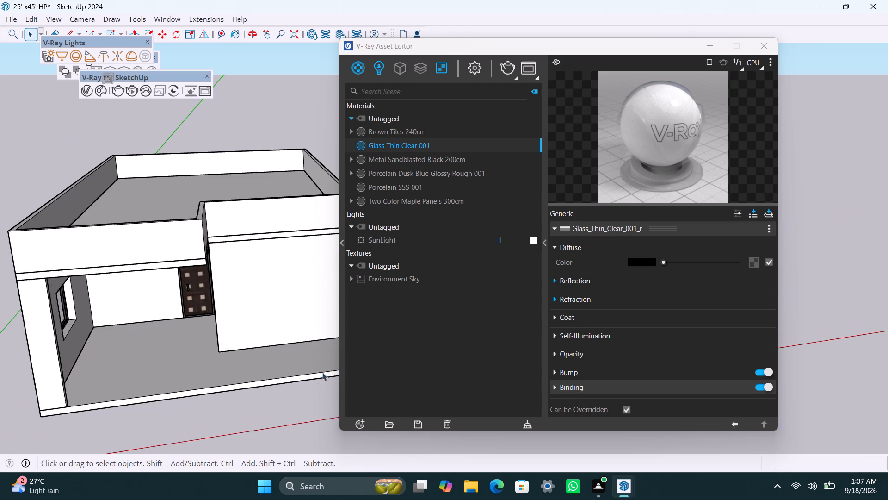
{"action": "middle_click_drag", "start_coordinate": [262, 385], "coordinate": [164, 379]}
{"action": "scroll", "coordinate": [120, 328], "scroll_direction": "up", "scroll_amount": 3}
{"action": "scroll", "coordinate": [124, 327], "scroll_direction": "down", "scroll_amount": 4}
{"action": "middle_click_drag", "start_coordinate": [243, 327], "coordinate": [149, 382], "text": "shift"}
{"action": "scroll", "coordinate": [182, 395], "scroll_direction": "up", "scroll_amount": 2}
{"action": "middle_click_drag", "start_coordinate": [203, 400], "coordinate": [257, 440]}
{"action": "scroll", "coordinate": [264, 440], "scroll_direction": "up", "scroll_amount": 3}
{"action": "middle_click_drag", "start_coordinate": [283, 427], "coordinate": [283, 389], "text": "shift"}
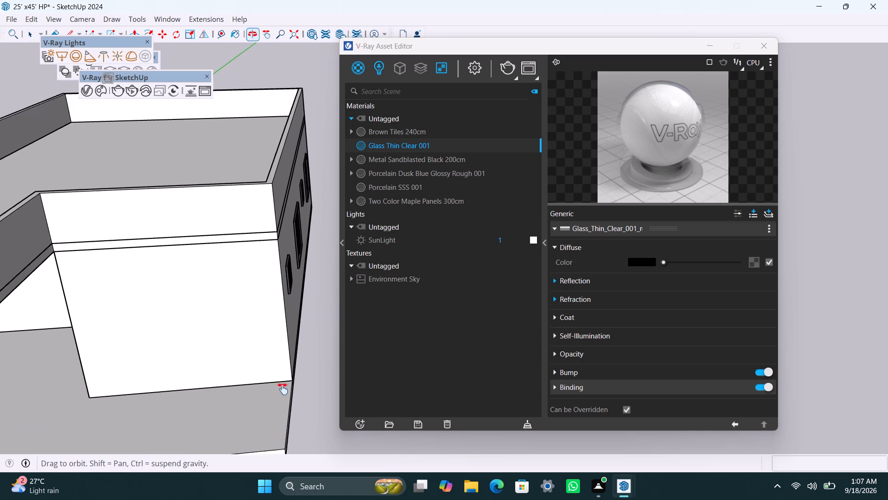
{"action": "middle_click_drag", "start_coordinate": [283, 389], "coordinate": [290, 328], "text": "shift"}
{"action": "scroll", "coordinate": [287, 321], "scroll_direction": "up", "scroll_amount": 3}
{"action": "middle_click_drag", "start_coordinate": [275, 372], "coordinate": [292, 445]}
{"action": "scroll", "coordinate": [310, 400], "scroll_direction": "up", "scroll_amount": 5}
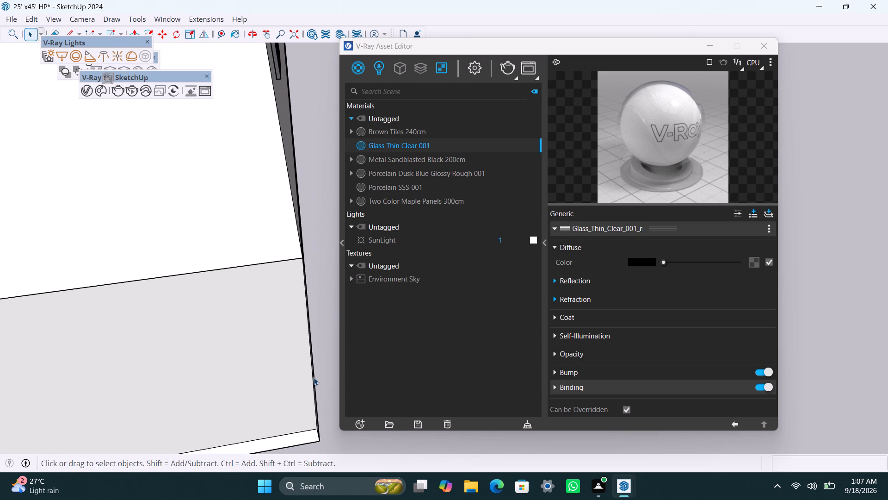
{"action": "left_click", "coordinate": [314, 377]}
{"action": "double_click", "coordinate": [314, 377]}
{"action": "left_click", "coordinate": [312, 381]}
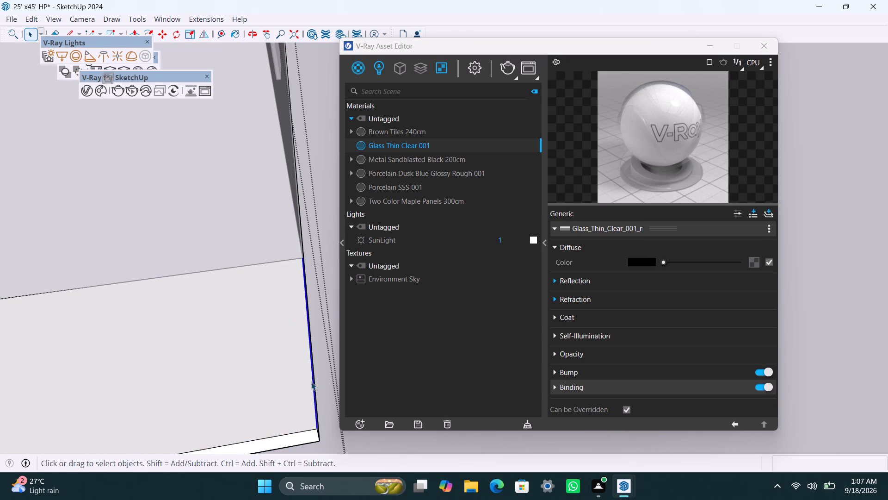
{"action": "key", "text": "m"}
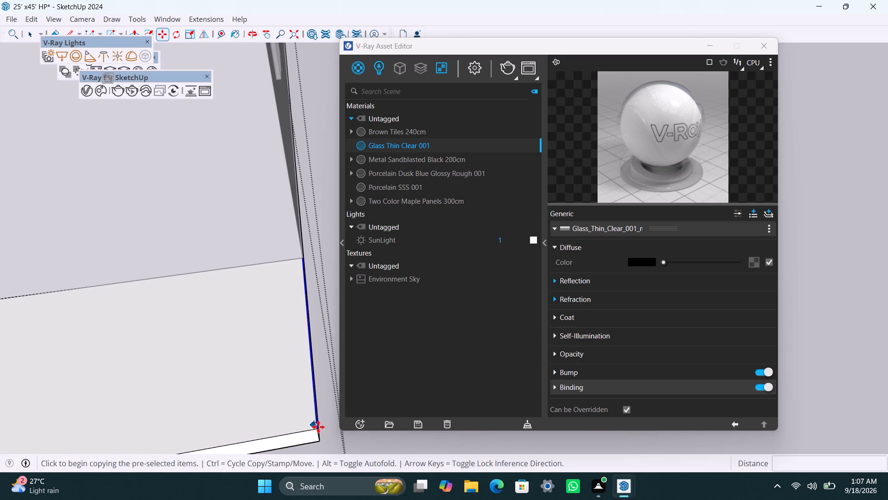
{"action": "left_click", "coordinate": [320, 427]}
{"action": "type", "text": "4.5\""}
{"action": "key", "text": "Return"}
{"action": "key", "text": "space"}
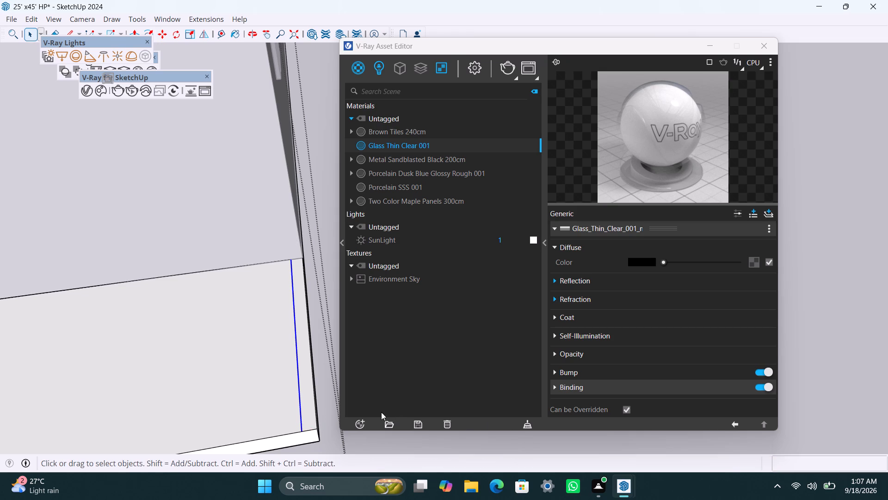
Push/Pull the narrow strip along the slab's side up 6' 6" to form a low boundary wall.
{"action": "left_click", "coordinate": [314, 409]}
{"action": "key", "text": "p"}
{"action": "left_click_drag", "start_coordinate": [314, 411], "coordinate": [311, 380]}
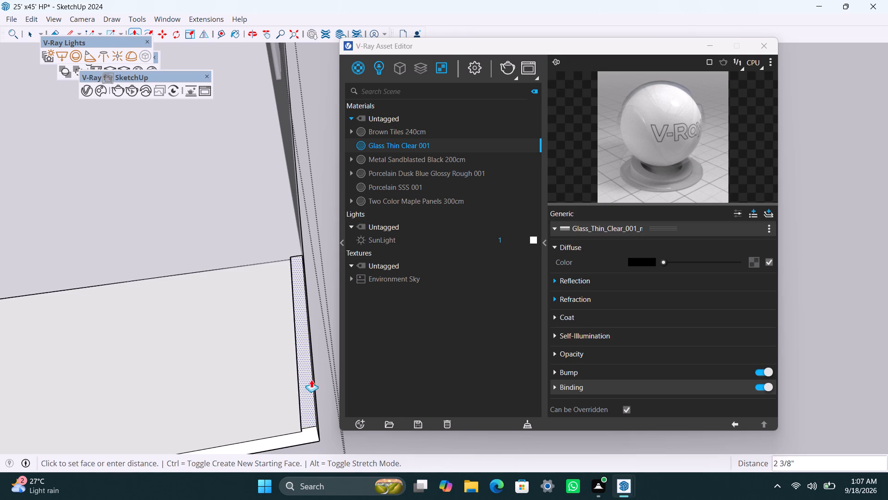
{"action": "left_click_drag", "start_coordinate": [311, 380], "coordinate": [307, 367]}
{"action": "type", "text": "6'"}
{"action": "type", "text": "6\""}
{"action": "key", "text": "Return"}
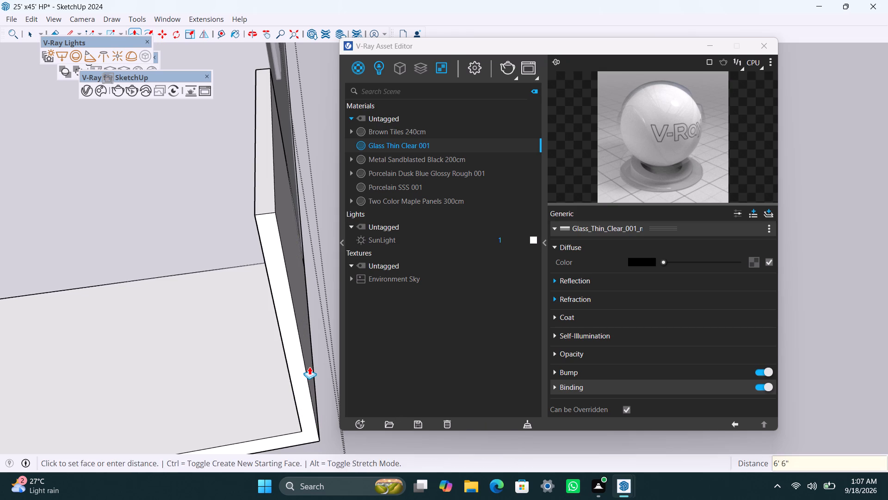
{"action": "key", "text": "space"}
Copy the inner vertical edge at the boundary wall's front end 4.5" back along its inner face.
{"action": "scroll", "coordinate": [236, 283], "scroll_direction": "down", "scroll_amount": 9}
{"action": "middle_click_drag", "start_coordinate": [179, 290], "coordinate": [386, 256]}
{"action": "scroll", "coordinate": [248, 316], "scroll_direction": "down", "scroll_amount": 3}
{"action": "middle_click_drag", "start_coordinate": [264, 308], "coordinate": [302, 115], "text": "shift"}
{"action": "scroll", "coordinate": [224, 189], "scroll_direction": "up", "scroll_amount": 2}
{"action": "middle_click_drag", "start_coordinate": [208, 247], "coordinate": [242, 273]}
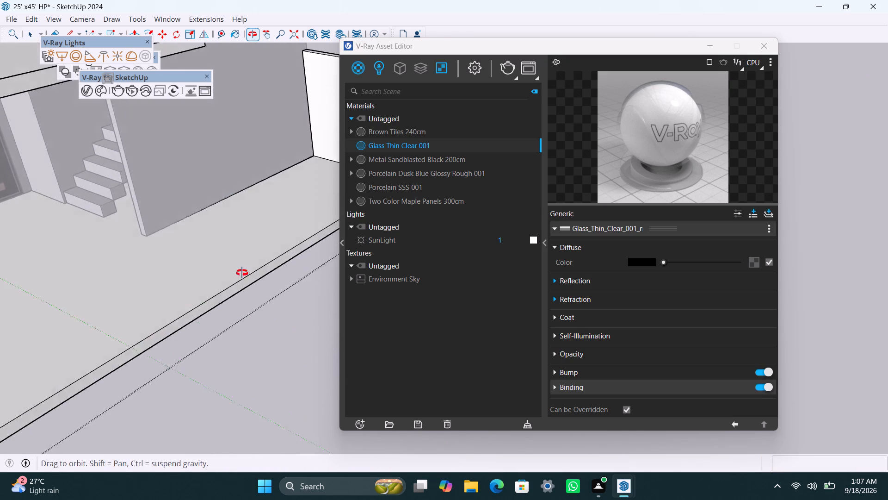
{"action": "middle_click_drag", "start_coordinate": [242, 273], "coordinate": [327, 282]}
{"action": "scroll", "coordinate": [282, 269], "scroll_direction": "up", "scroll_amount": 2}
{"action": "middle_click_drag", "start_coordinate": [272, 268], "coordinate": [208, 261]}
{"action": "scroll", "coordinate": [304, 178], "scroll_direction": "up", "scroll_amount": 1}
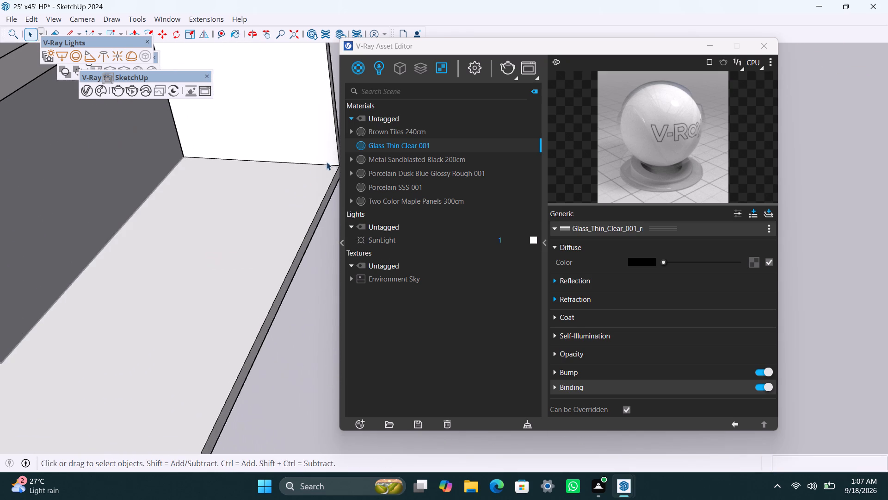
{"action": "middle_click_drag", "start_coordinate": [290, 170], "coordinate": [204, 269], "text": "shift"}
{"action": "scroll", "coordinate": [237, 270], "scroll_direction": "up", "scroll_amount": 3}
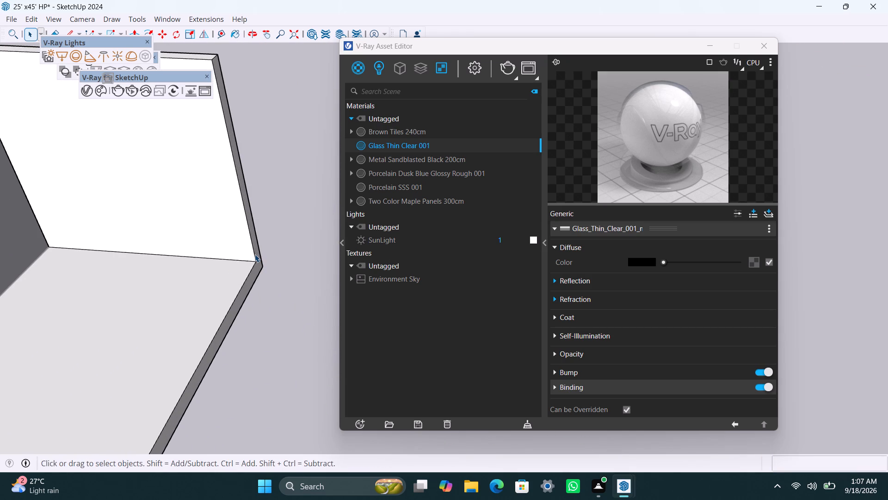
{"action": "left_click", "coordinate": [255, 254]}
{"action": "key", "text": "m"}
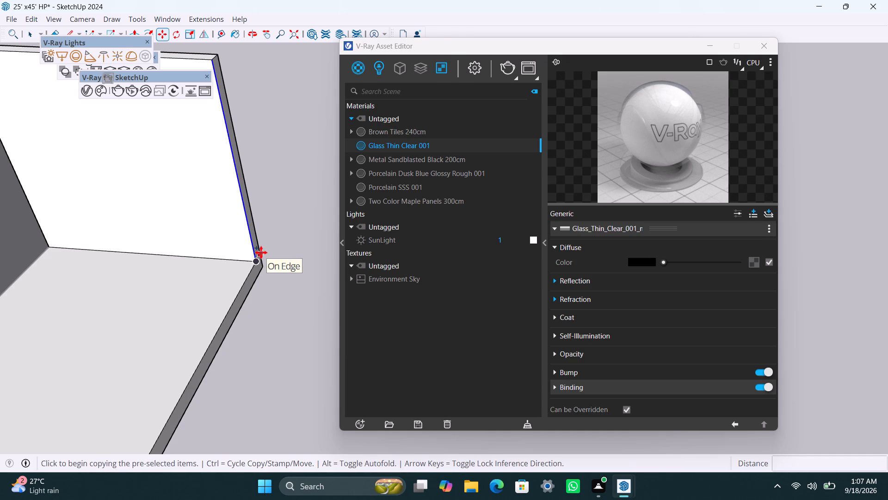
{"action": "left_click", "coordinate": [256, 260]}
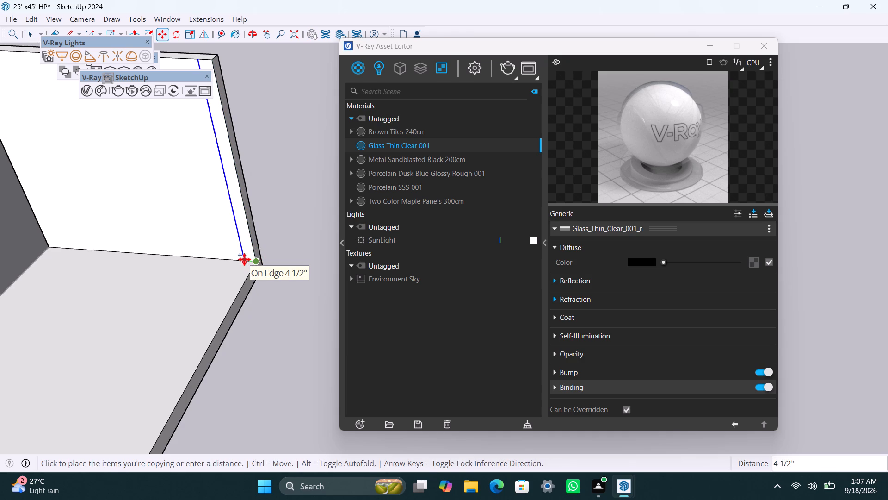
{"action": "type", "text": "4.5\""}
{"action": "key", "text": "Return"}
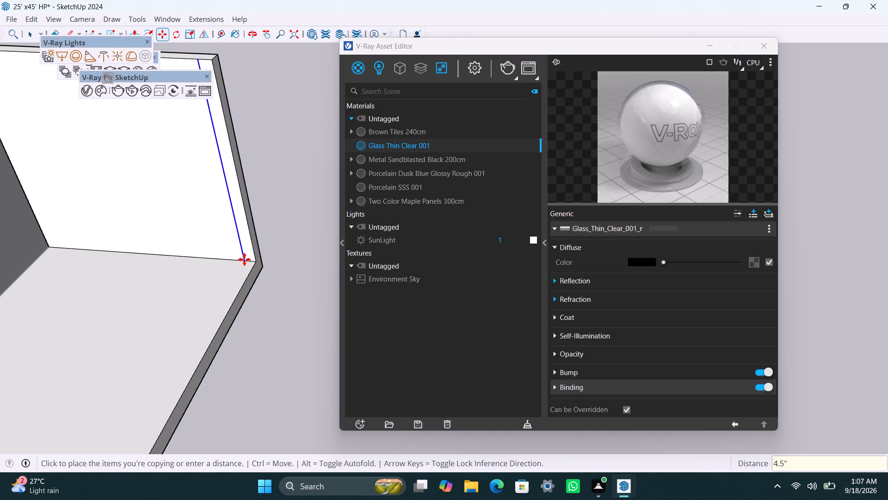
{"action": "key", "text": "space"}
Push/Pull the new vertical strip along the slab's front edge until it lines up with the projecting room's far wall.
{"action": "left_click", "coordinate": [247, 232]}
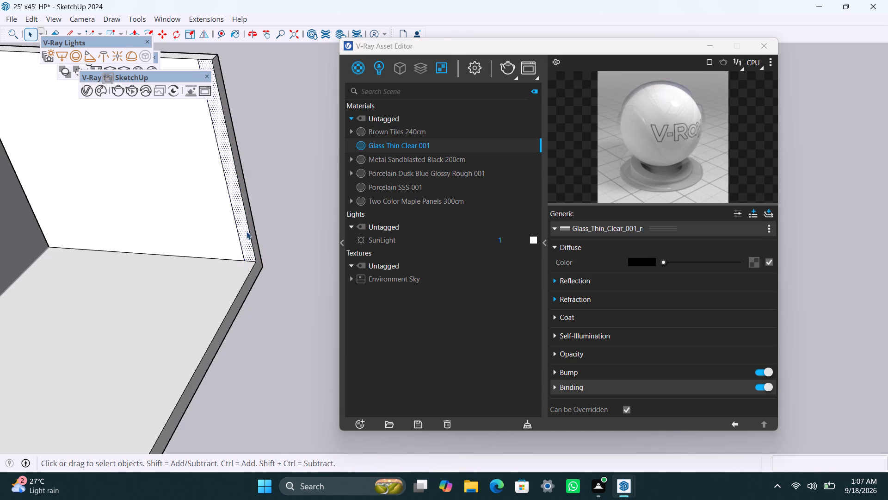
{"action": "key", "text": "p"}
{"action": "left_click_drag", "start_coordinate": [246, 231], "coordinate": [236, 279]}
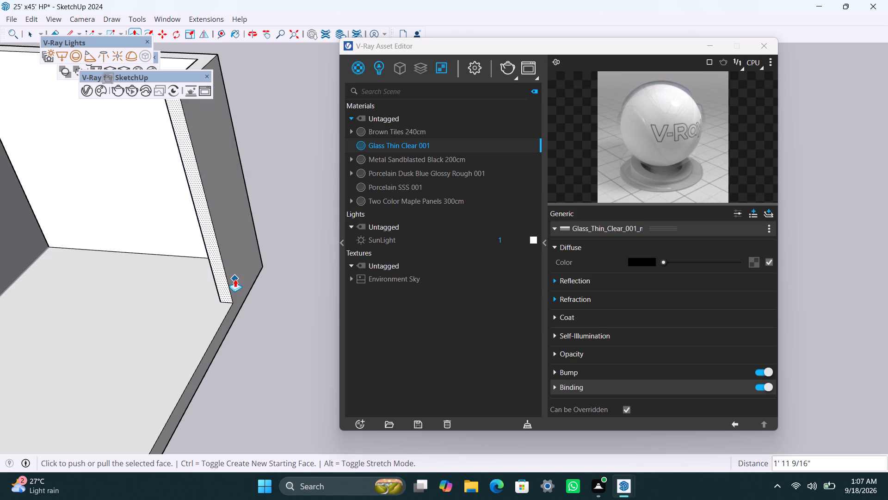
{"action": "scroll", "coordinate": [234, 280], "scroll_direction": "down", "scroll_amount": 7}
{"action": "middle_click_drag", "start_coordinate": [190, 337], "coordinate": [274, 217]}
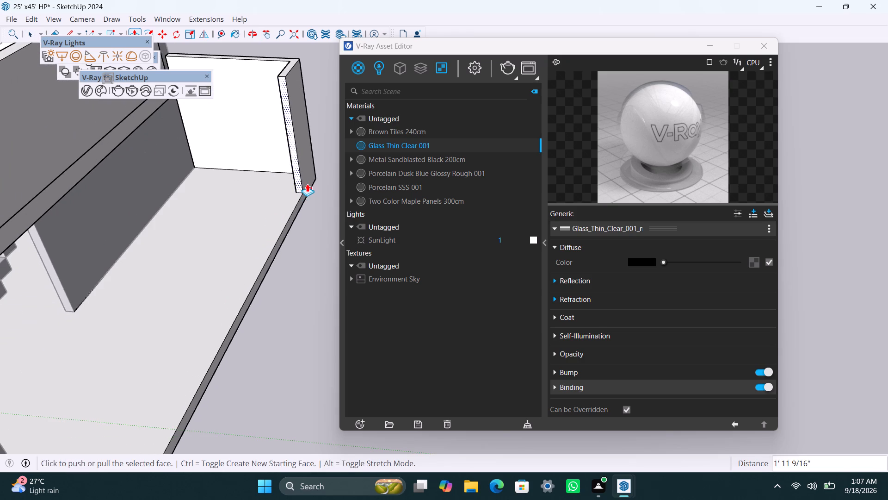
{"action": "left_click_drag", "start_coordinate": [302, 178], "coordinate": [69, 282]}
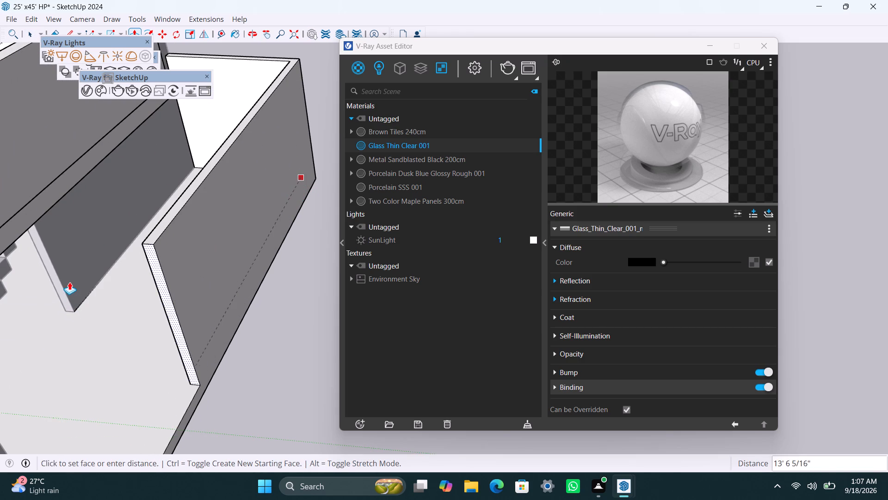
{"action": "left_click_drag", "start_coordinate": [69, 282], "coordinate": [62, 283]}
{"action": "key", "text": "space"}
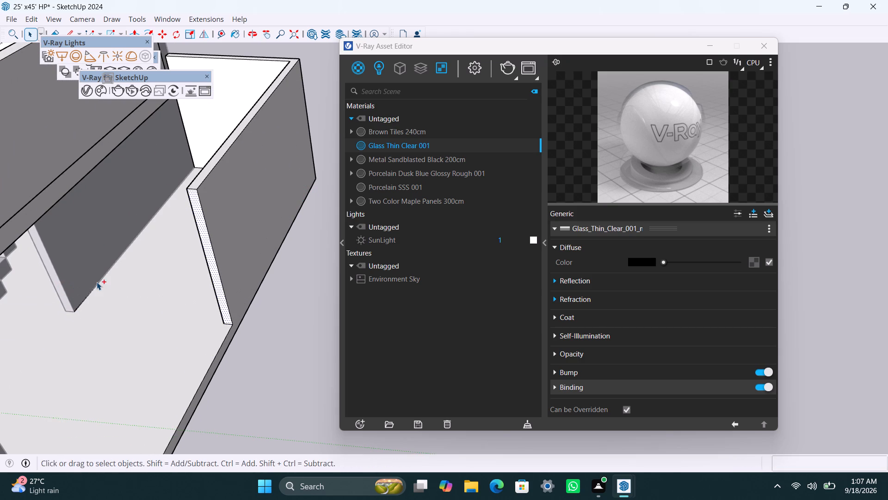
Save the model and leave the slab's editing context.
{"action": "key", "text": "ctrl+s"}
{"action": "key", "text": "space"}
{"action": "left_click_drag", "start_coordinate": [251, 391], "coordinate": [255, 391]}
{"action": "scroll", "coordinate": [248, 315], "scroll_direction": "down", "scroll_amount": 11}
{"action": "middle_click_drag", "start_coordinate": [220, 395], "coordinate": [89, 379]}
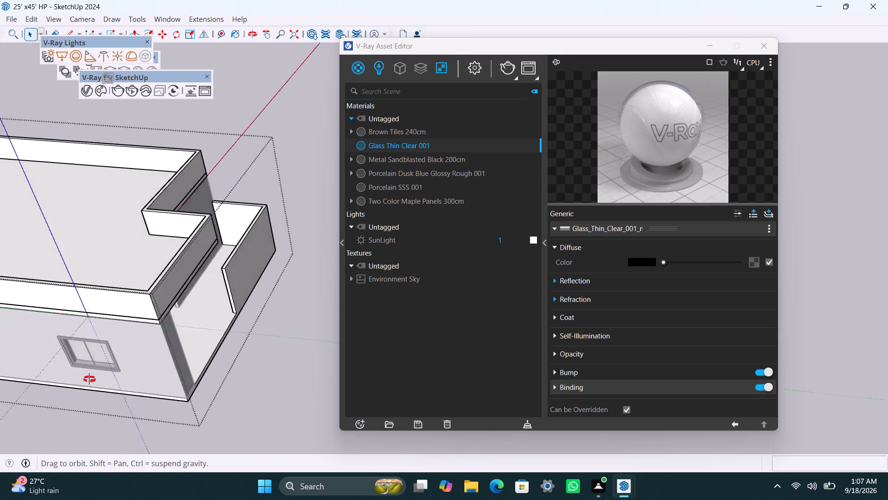
{"action": "middle_click_drag", "start_coordinate": [89, 379], "coordinate": [0, 304]}
{"action": "scroll", "coordinate": [195, 262], "scroll_direction": "down", "scroll_amount": 4}
{"action": "double_click", "coordinate": [242, 332]}
Open the walls for editing and apply Porcelain Dusk Blue Glossy Rough 001 to the porch's back wall around the door.
{"action": "scroll", "coordinate": [263, 286], "scroll_direction": "down", "scroll_amount": 3}
{"action": "middle_click_drag", "start_coordinate": [253, 311], "coordinate": [203, 354]}
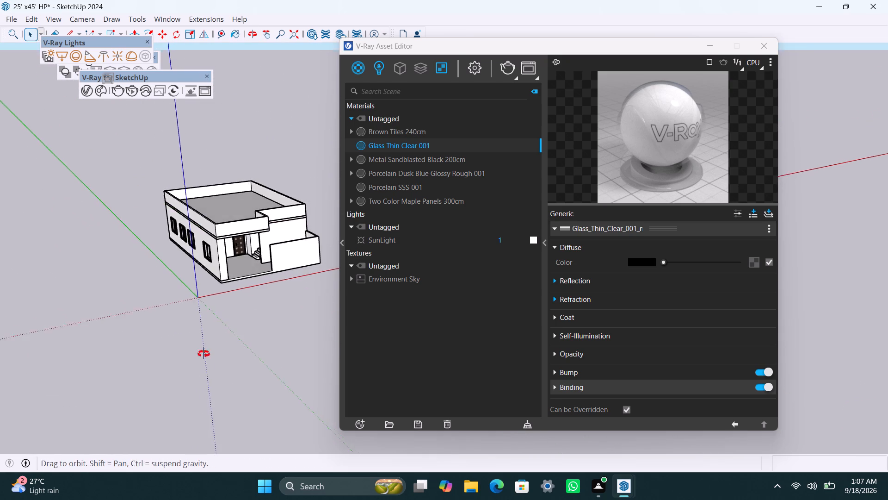
{"action": "middle_click_drag", "start_coordinate": [203, 354], "coordinate": [118, 382]}
{"action": "scroll", "coordinate": [255, 287], "scroll_direction": "up", "scroll_amount": 2}
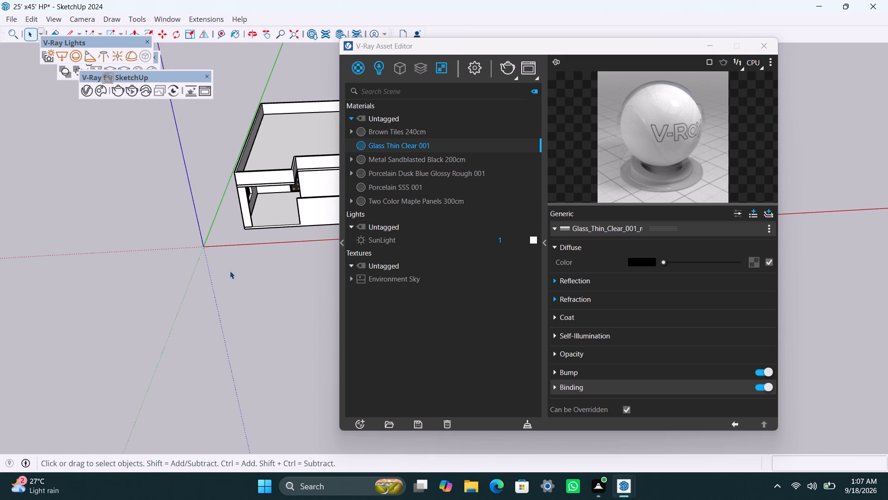
{"action": "scroll", "coordinate": [269, 222], "scroll_direction": "up", "scroll_amount": 2}
{"action": "middle_click_drag", "start_coordinate": [275, 163], "coordinate": [158, 343], "text": "shift"}
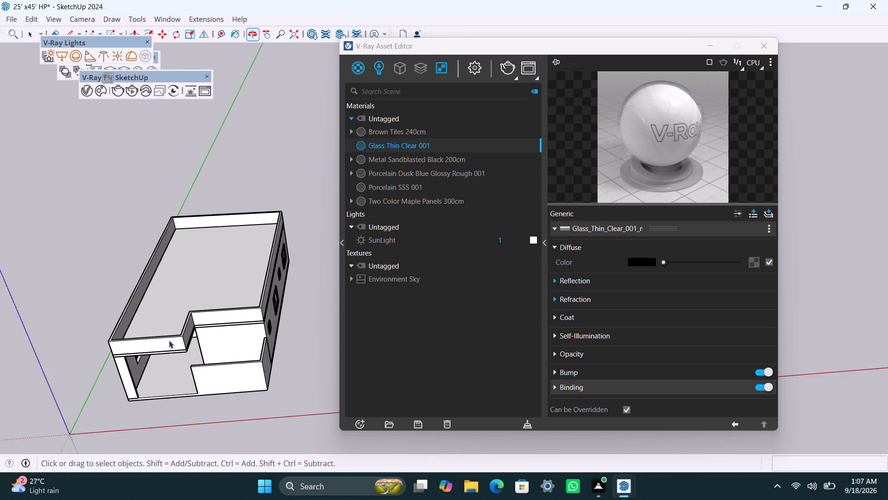
{"action": "scroll", "coordinate": [190, 342], "scroll_direction": "up", "scroll_amount": 3}
{"action": "middle_click_drag", "start_coordinate": [184, 338], "coordinate": [236, 225]}
{"action": "scroll", "coordinate": [200, 328], "scroll_direction": "up", "scroll_amount": 2}
{"action": "middle_click_drag", "start_coordinate": [167, 343], "coordinate": [252, 262]}
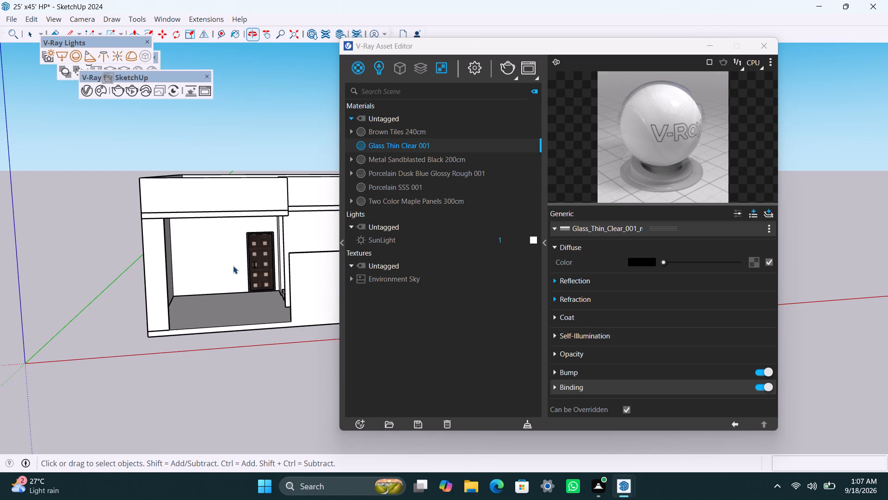
{"action": "triple_click", "coordinate": [229, 264]}
{"action": "left_click", "coordinate": [229, 262]}
{"action": "left_click", "coordinate": [226, 255]}
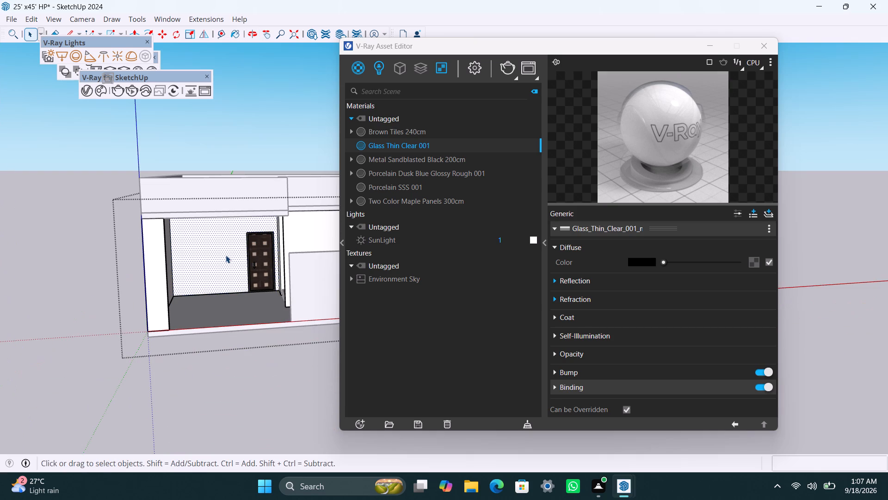
{"action": "left_click_drag", "start_coordinate": [274, 121], "coordinate": [274, 126]}
{"action": "double_click", "coordinate": [218, 249]}
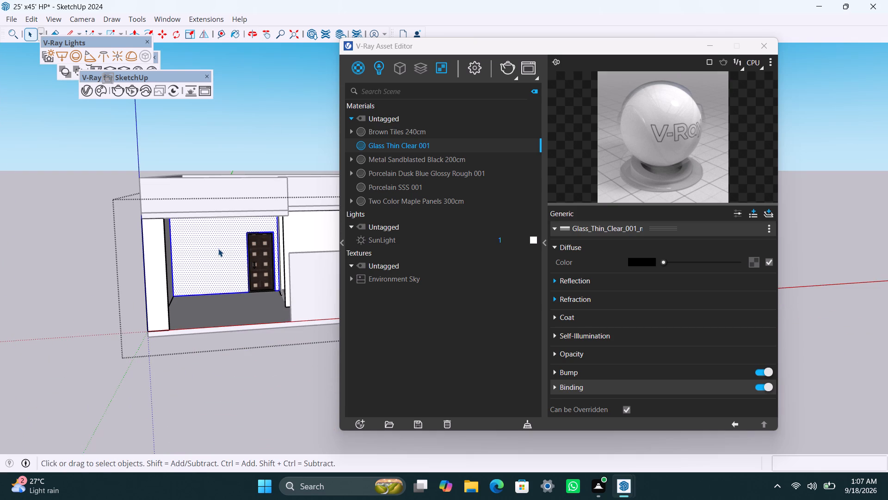
{"action": "left_click", "coordinate": [403, 175]}
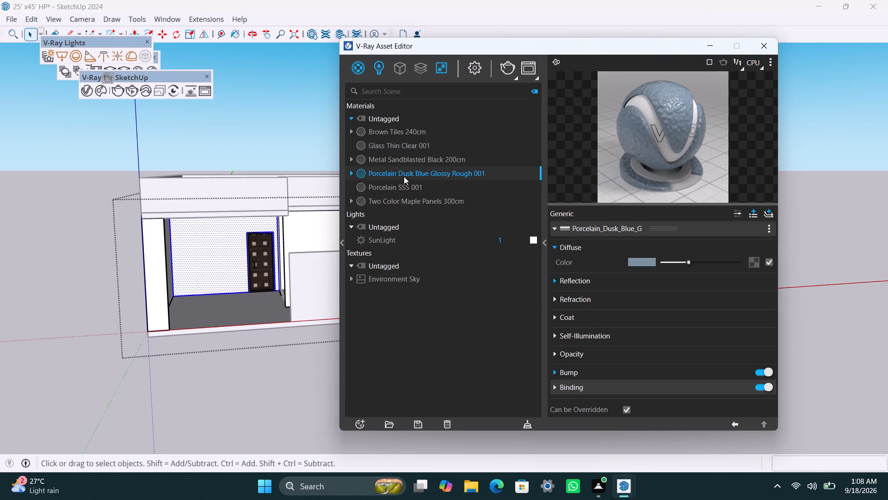
{"action": "right_click", "coordinate": [404, 176]}
{"action": "left_click", "coordinate": [424, 201]}
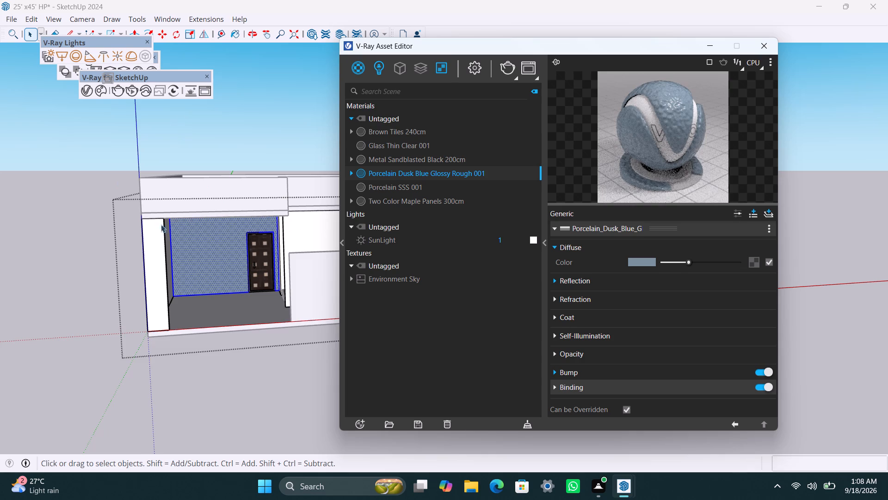
Apply Porcelain Dusk Blue Glossy Rough 001 to the porch's inner side wall with the window.
{"action": "scroll", "coordinate": [227, 279], "scroll_direction": "up", "scroll_amount": 2}
{"action": "middle_click_drag", "start_coordinate": [212, 288], "coordinate": [132, 296]}
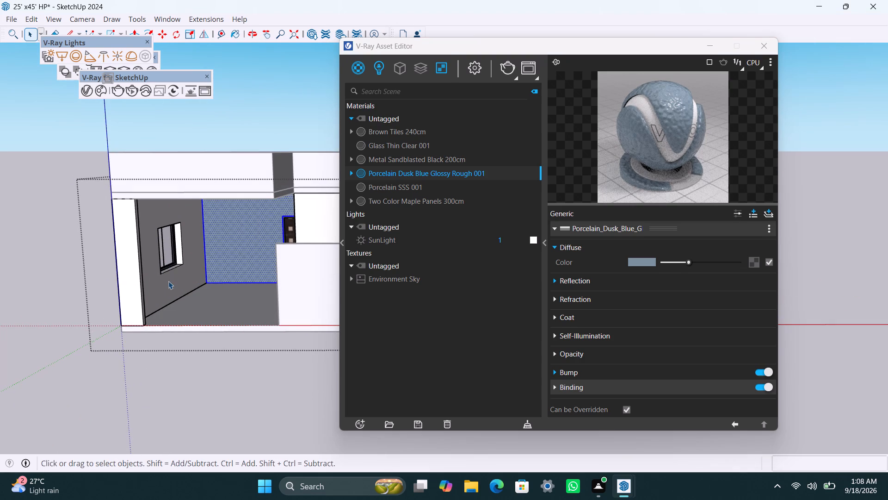
{"action": "left_click", "coordinate": [168, 281]}
{"action": "right_click", "coordinate": [409, 169]}
{"action": "left_click", "coordinate": [433, 194]}
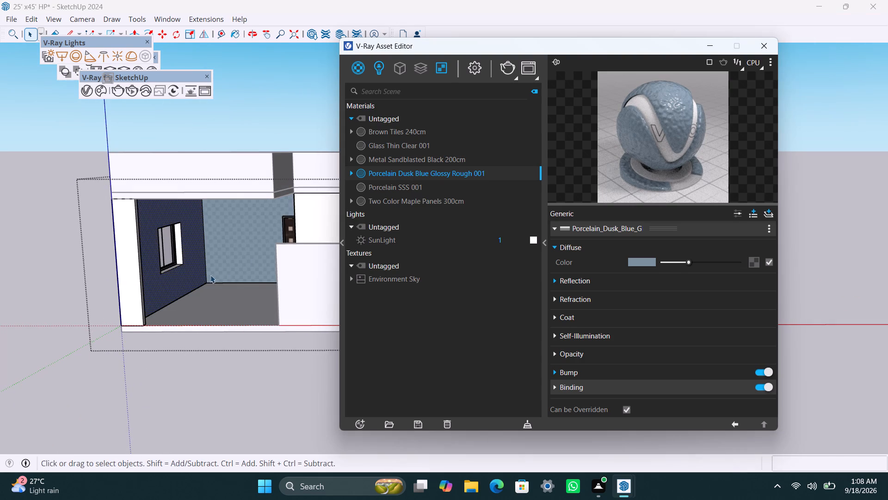
Apply Porcelain Dusk Blue Glossy Rough 001 to the house's outer side wall with the windows, beside the projecting room.
{"action": "scroll", "coordinate": [221, 261], "scroll_direction": "down", "scroll_amount": 4}
{"action": "middle_click_drag", "start_coordinate": [214, 264], "coordinate": [25, 314]}
{"action": "scroll", "coordinate": [212, 273], "scroll_direction": "up", "scroll_amount": 1, "text": "shift"}
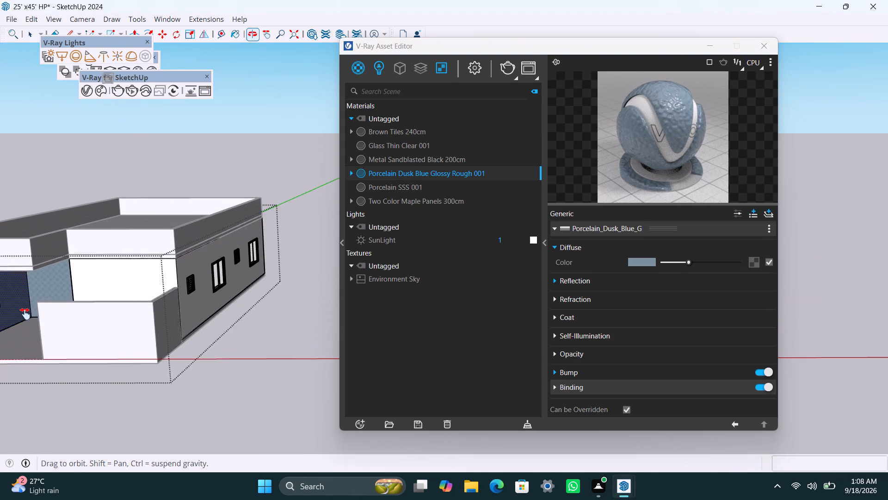
{"action": "middle_click_drag", "start_coordinate": [25, 314], "coordinate": [25, 312]}
{"action": "scroll", "coordinate": [188, 300], "scroll_direction": "up", "scroll_amount": 2}
{"action": "left_click", "coordinate": [189, 307]}
{"action": "right_click", "coordinate": [402, 174]}
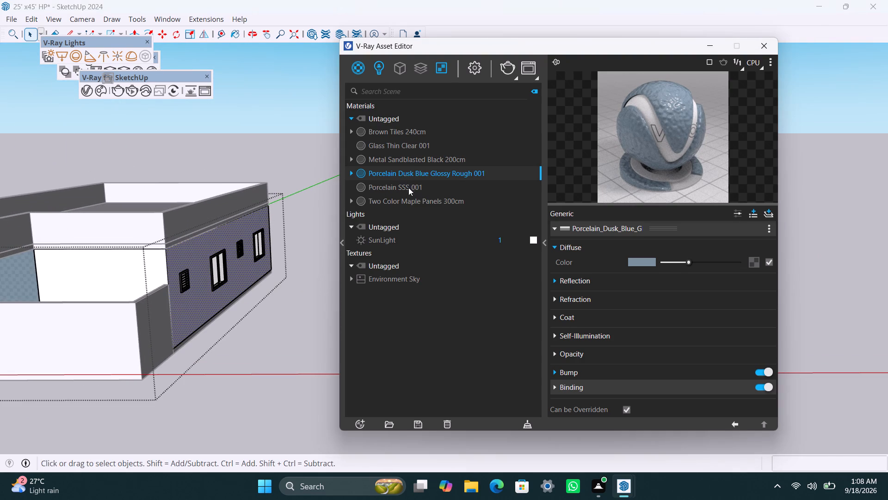
{"action": "left_click", "coordinate": [428, 200]}
Apply Porcelain Dusk Blue Glossy Rough 001 to the projecting room's front wall behind the low boundary wall.
{"action": "scroll", "coordinate": [252, 256], "scroll_direction": "down", "scroll_amount": 4}
{"action": "left_click", "coordinate": [142, 259]}
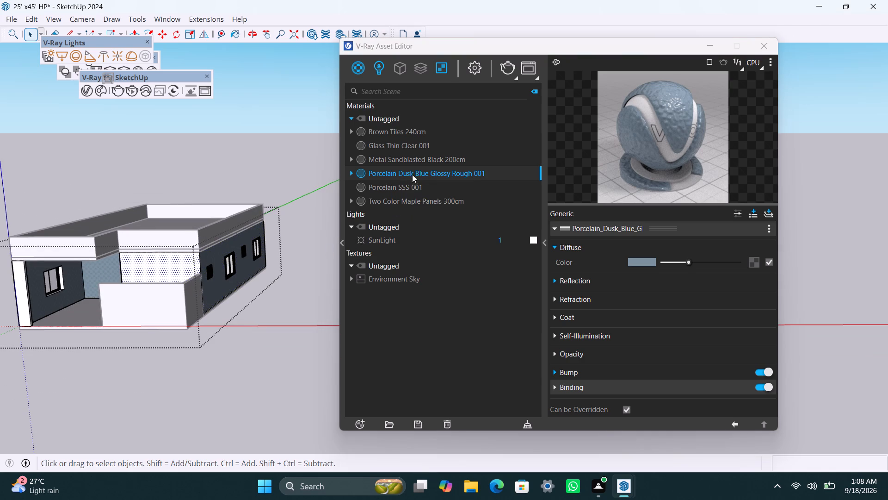
{"action": "right_click_drag", "start_coordinate": [413, 171], "coordinate": [413, 177]}
{"action": "left_click", "coordinate": [425, 206]}
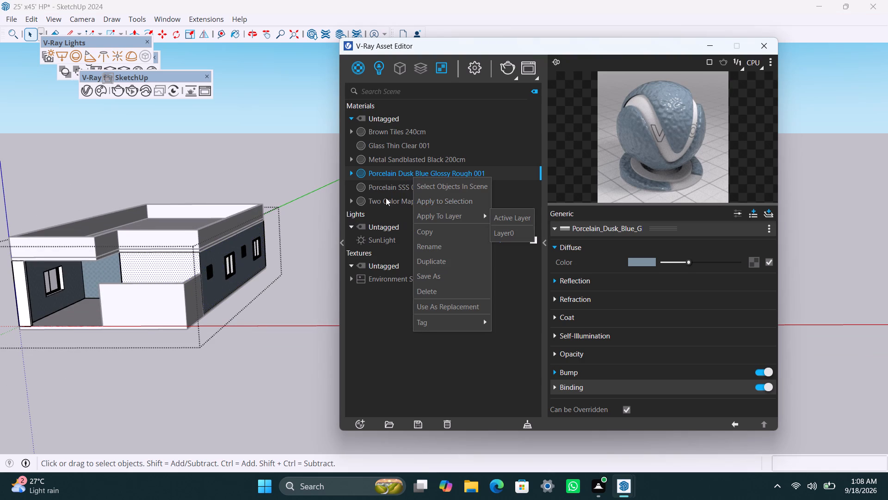
{"action": "left_click", "coordinate": [438, 201]}
{"action": "scroll", "coordinate": [173, 275], "scroll_direction": "up", "scroll_amount": 2}
{"action": "middle_click_drag", "start_coordinate": [101, 295], "coordinate": [270, 282]}
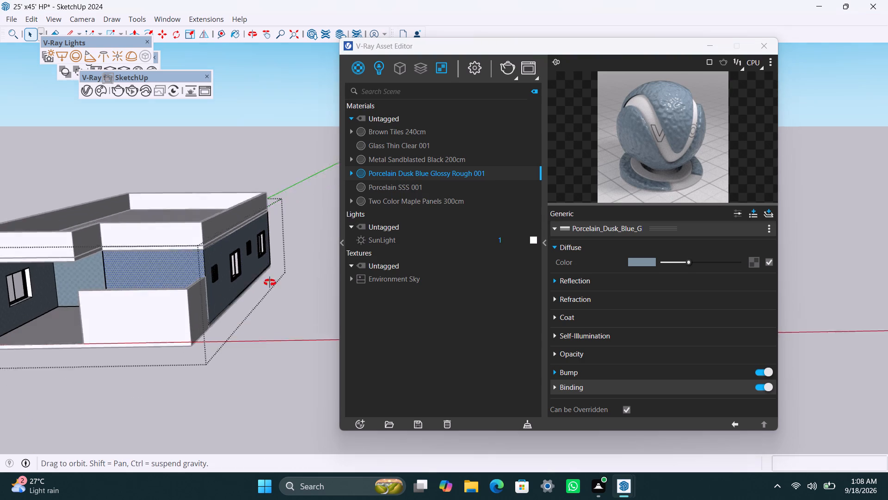
Apply Porcelain Dusk Blue Glossy Rough 001 to the narrow porch wall between the entrance door and the stairs.
{"action": "middle_click_drag", "start_coordinate": [270, 282], "coordinate": [395, 242]}
{"action": "middle_click_drag", "start_coordinate": [283, 258], "coordinate": [201, 294]}
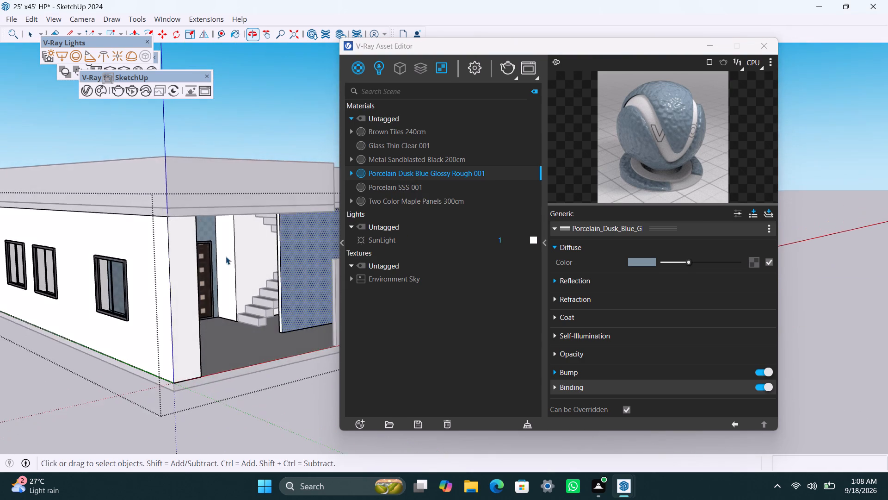
{"action": "scroll", "coordinate": [227, 256], "scroll_direction": "up", "scroll_amount": 2}
{"action": "left_click", "coordinate": [227, 255]}
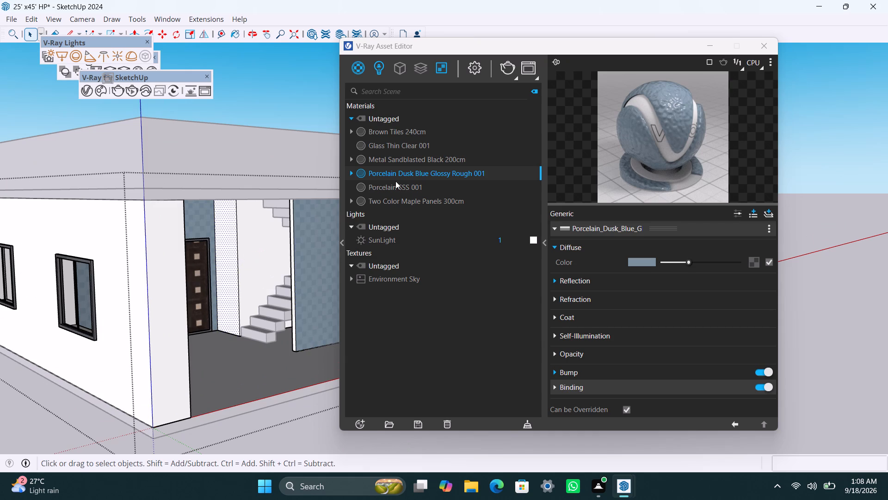
{"action": "right_click", "coordinate": [398, 176]}
{"action": "left_click", "coordinate": [413, 195]}
Apply Porcelain Dusk Blue Glossy Rough 001 to the long outer side wall with four windows on the porch side.
{"action": "scroll", "coordinate": [218, 256], "scroll_direction": "down", "scroll_amount": 5}
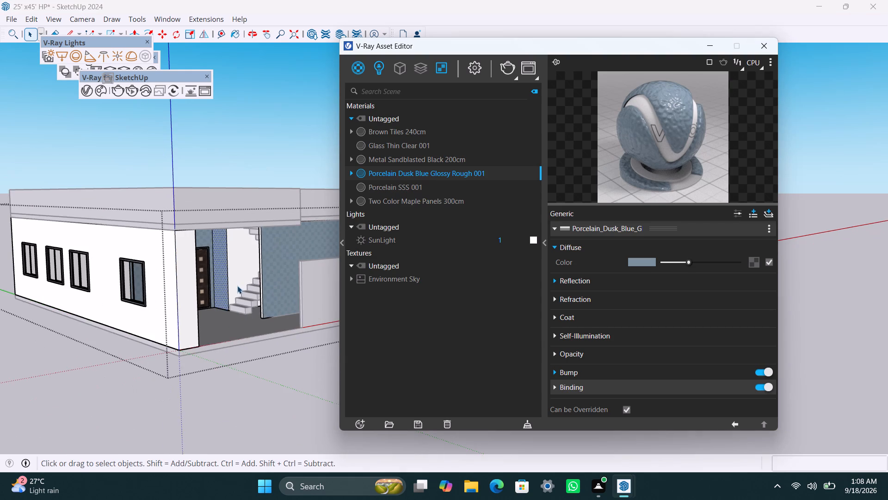
{"action": "scroll", "coordinate": [246, 267], "scroll_direction": "up", "scroll_amount": 2}
{"action": "scroll", "coordinate": [243, 288], "scroll_direction": "down", "scroll_amount": 4}
{"action": "left_click", "coordinate": [130, 269]}
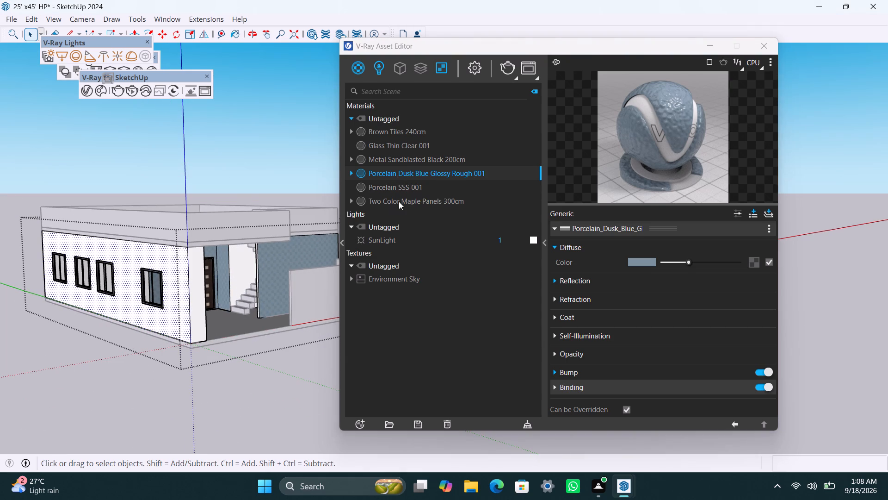
{"action": "right_click", "coordinate": [421, 174]}
{"action": "left_click", "coordinate": [439, 195]}
Apply Porcelain Dusk Blue Glossy Rough 001 to the front face of the wall end at the porch's outer corner.
{"action": "scroll", "coordinate": [206, 231], "scroll_direction": "down", "scroll_amount": 4}
{"action": "middle_click_drag", "start_coordinate": [102, 263], "coordinate": [202, 280]}
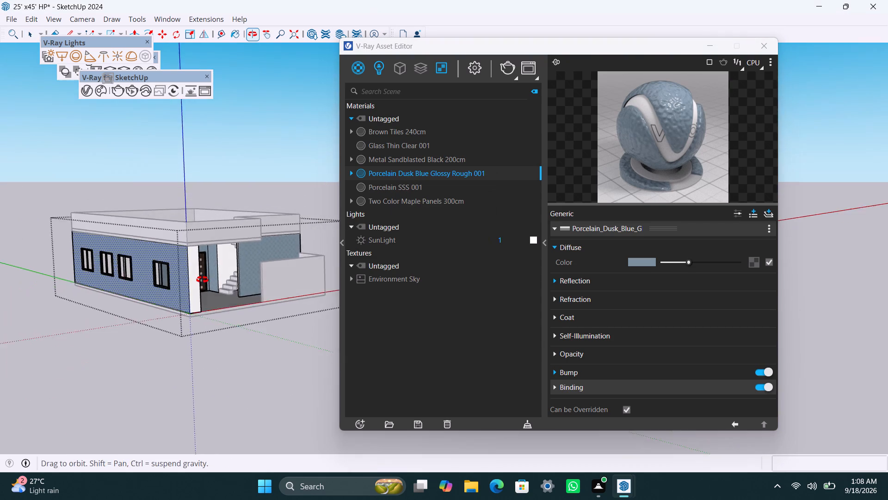
{"action": "middle_click_drag", "start_coordinate": [202, 280], "coordinate": [203, 281]}
{"action": "scroll", "coordinate": [223, 292], "scroll_direction": "up", "scroll_amount": 3}
{"action": "middle_click_drag", "start_coordinate": [223, 292], "coordinate": [55, 293]}
{"action": "scroll", "coordinate": [197, 280], "scroll_direction": "up", "scroll_amount": 2}
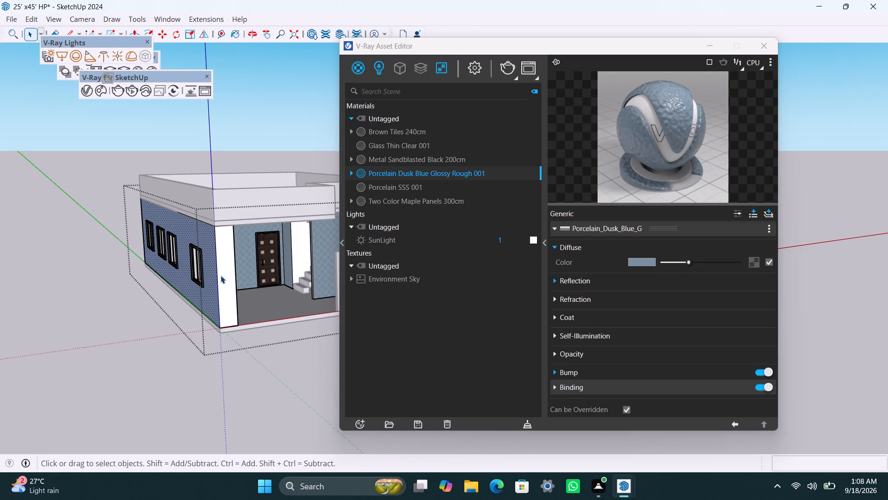
{"action": "left_click", "coordinate": [223, 273]}
{"action": "right_click", "coordinate": [410, 177]}
{"action": "left_click", "coordinate": [439, 206]}
Apply Porcelain Dusk Blue Glossy Rough 001 to the rear wall with the door and small window, and leave the wall editing.
{"action": "scroll", "coordinate": [223, 207], "scroll_direction": "down", "scroll_amount": 2}
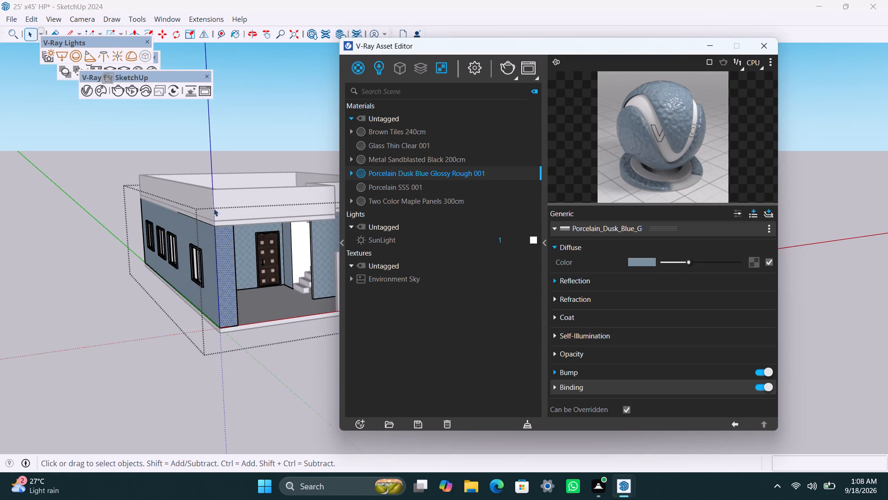
{"action": "scroll", "coordinate": [214, 208], "scroll_direction": "down", "scroll_amount": 2}
{"action": "middle_click_drag", "start_coordinate": [155, 229], "coordinate": [458, 243]}
{"action": "scroll", "coordinate": [195, 268], "scroll_direction": "down", "scroll_amount": 4}
{"action": "middle_click_drag", "start_coordinate": [98, 293], "coordinate": [391, 294]}
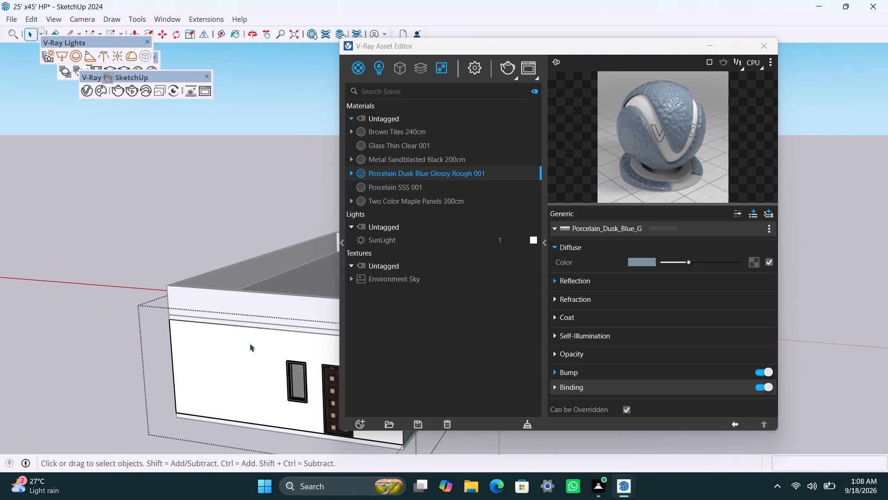
{"action": "left_click", "coordinate": [255, 343]}
{"action": "right_click_drag", "start_coordinate": [394, 170], "coordinate": [396, 177]}
{"action": "left_click", "coordinate": [411, 197]}
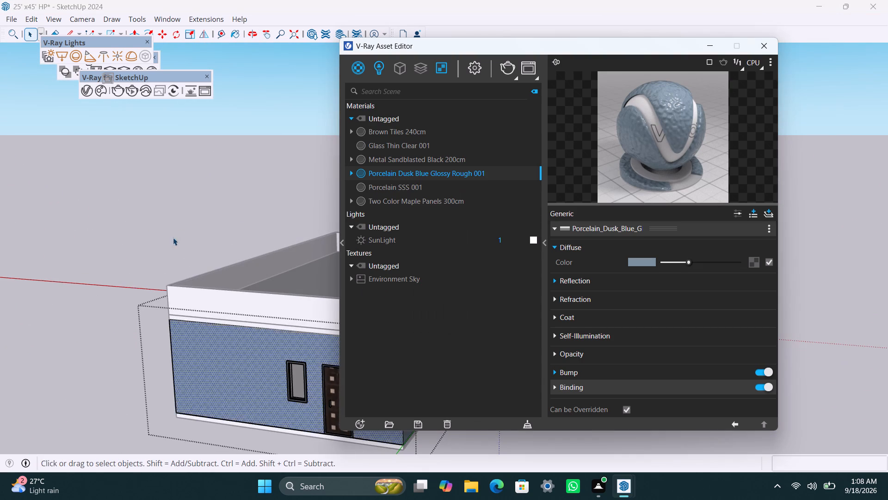
{"action": "scroll", "coordinate": [171, 238], "scroll_direction": "down", "scroll_amount": 4}
{"action": "middle_click_drag", "start_coordinate": [81, 295], "coordinate": [308, 312]}
{"action": "scroll", "coordinate": [177, 271], "scroll_direction": "down", "scroll_amount": 5}
{"action": "left_click", "coordinate": [114, 225]}
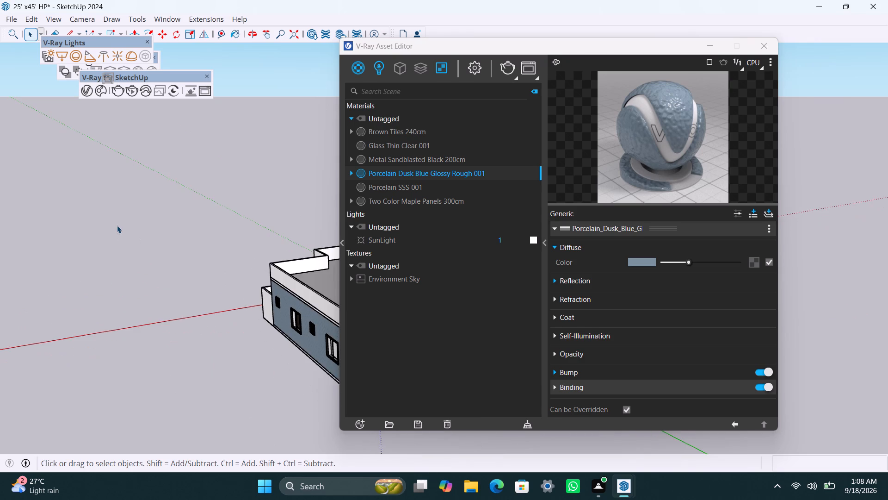
Examine the house from its sides, above and the front porch to check the wall material coverage.
{"action": "scroll", "coordinate": [121, 198], "scroll_direction": "down", "scroll_amount": 11}
{"action": "middle_click_drag", "start_coordinate": [131, 298], "coordinate": [378, 303]}
{"action": "scroll", "coordinate": [193, 292], "scroll_direction": "down", "scroll_amount": 4}
{"action": "middle_click_drag", "start_coordinate": [72, 306], "coordinate": [315, 330]}
{"action": "scroll", "coordinate": [270, 325], "scroll_direction": "up", "scroll_amount": 3}
{"action": "middle_click_drag", "start_coordinate": [232, 313], "coordinate": [106, 190]}
{"action": "scroll", "coordinate": [130, 276], "scroll_direction": "up", "scroll_amount": 3}
{"action": "middle_click_drag", "start_coordinate": [151, 347], "coordinate": [294, 369]}
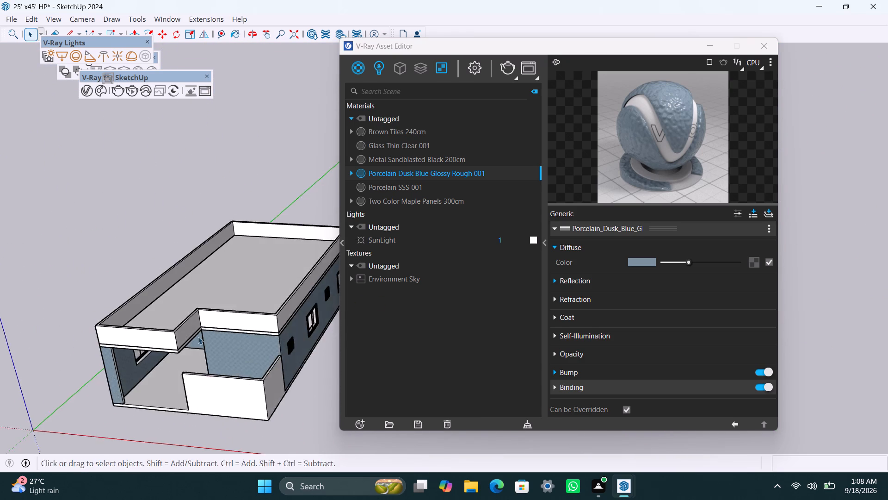
{"action": "scroll", "coordinate": [198, 337], "scroll_direction": "up", "scroll_amount": 3}
{"action": "middle_click_drag", "start_coordinate": [165, 337], "coordinate": [197, 177], "text": "shift"}
{"action": "scroll", "coordinate": [173, 249], "scroll_direction": "up", "scroll_amount": 3}
{"action": "middle_click_drag", "start_coordinate": [151, 287], "coordinate": [248, 304]}
{"action": "scroll", "coordinate": [214, 248], "scroll_direction": "up", "scroll_amount": 2}
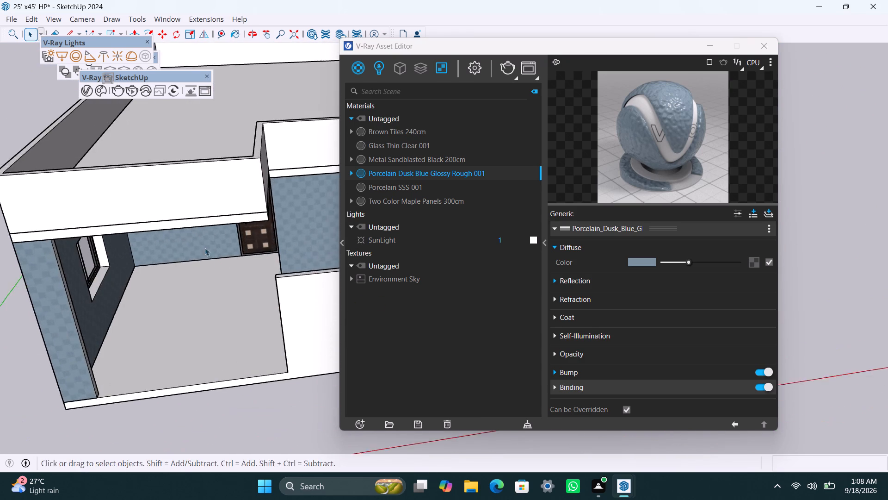
{"action": "middle_click_drag", "start_coordinate": [171, 251], "coordinate": [161, 178]}
{"action": "scroll", "coordinate": [179, 175], "scroll_direction": "down", "scroll_amount": 2}
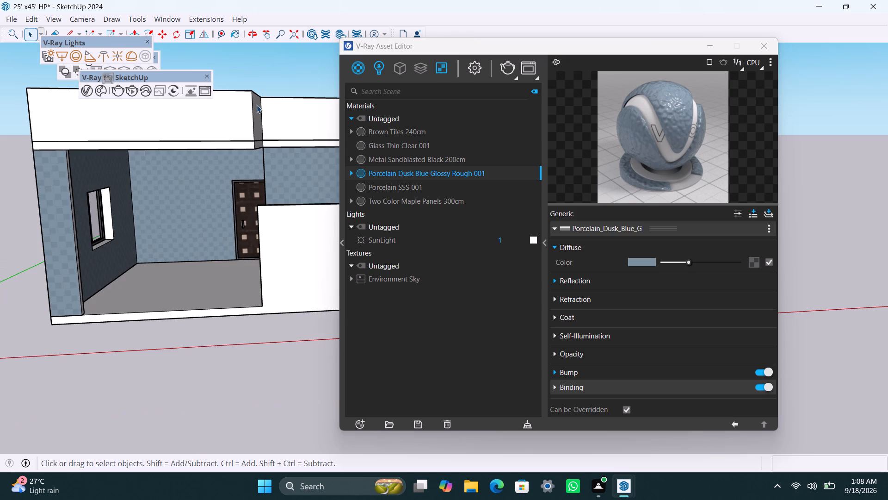
Open the parapet for editing and apply Porcelain SSS 001 to the whole roof parapet.
{"action": "left_click", "coordinate": [256, 105]}
{"action": "triple_click", "coordinate": [228, 114]}
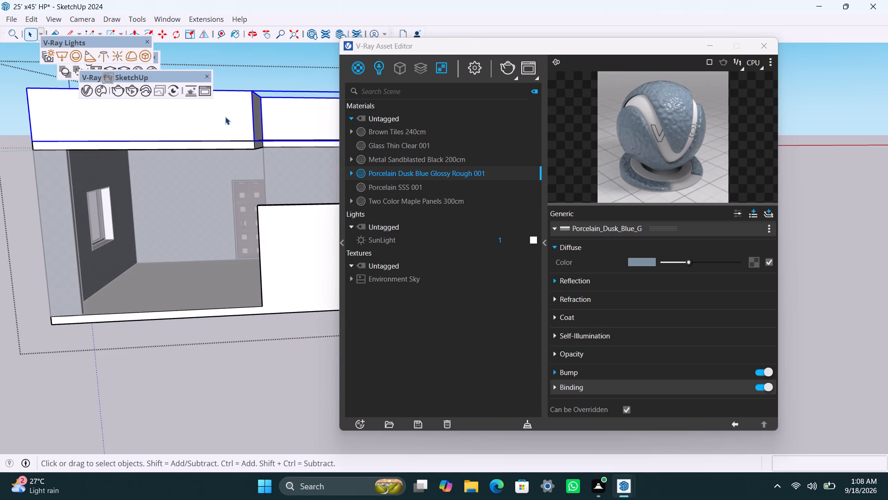
{"action": "left_click", "coordinate": [393, 190]}
{"action": "right_click", "coordinate": [393, 188]}
{"action": "left_click", "coordinate": [422, 207]}
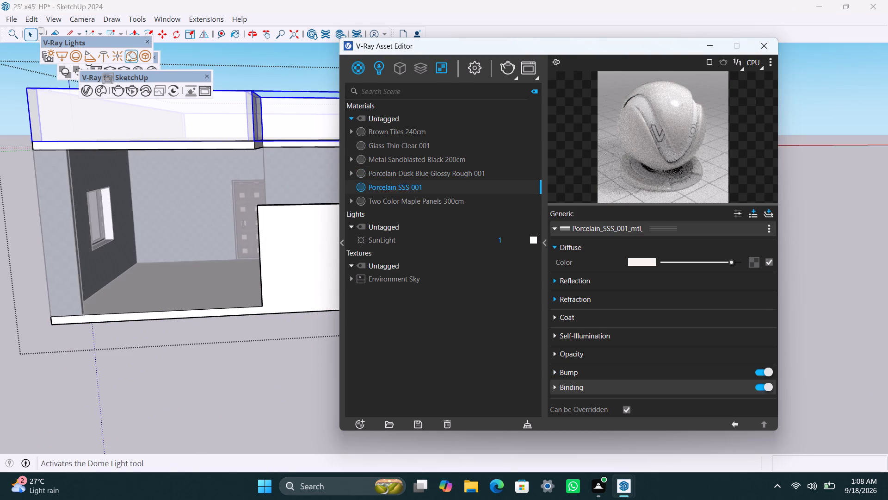
{"action": "left_click", "coordinate": [125, 67]}
{"action": "left_click", "coordinate": [240, 353]}
Apply Porcelain SSS 001 to the front face of the low boundary wall.
{"action": "scroll", "coordinate": [184, 287], "scroll_direction": "down", "scroll_amount": 4}
{"action": "scroll", "coordinate": [220, 214], "scroll_direction": "down", "scroll_amount": 3}
{"action": "left_click", "coordinate": [307, 268]}
{"action": "double_click", "coordinate": [300, 265]}
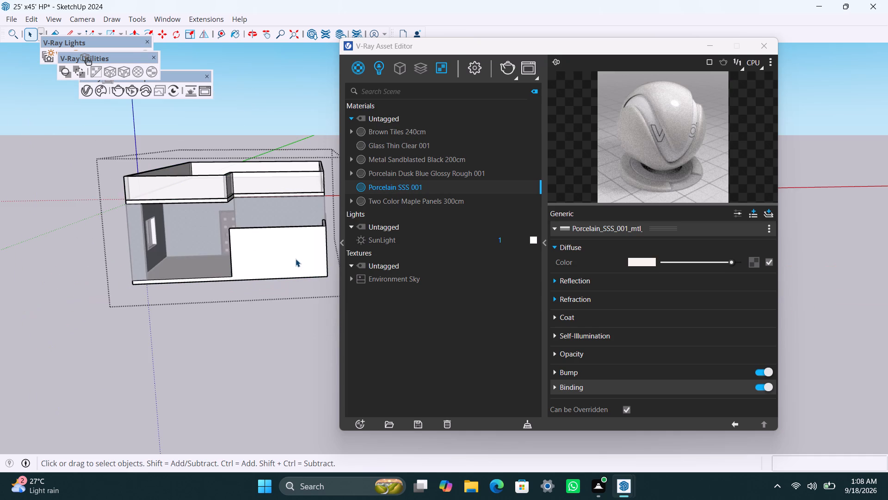
{"action": "left_click", "coordinate": [295, 258]}
{"action": "right_click_drag", "start_coordinate": [396, 186], "coordinate": [403, 194]}
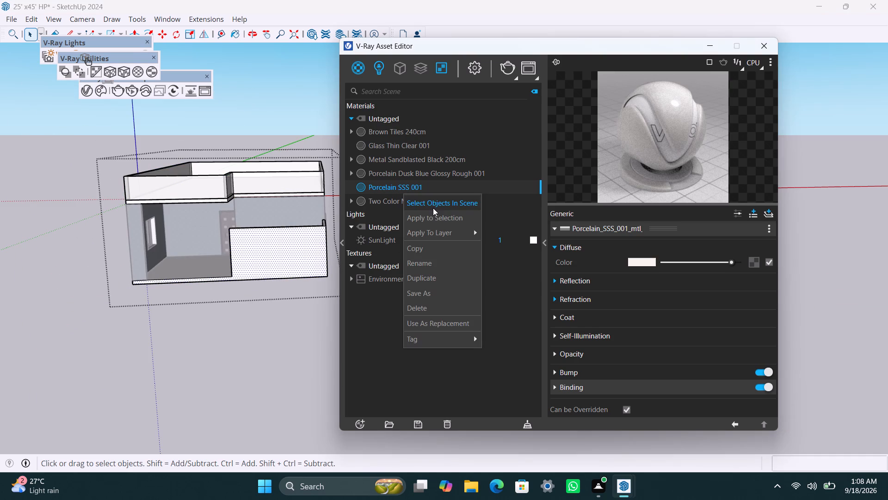
{"action": "left_click", "coordinate": [433, 214]}
{"action": "left_click_drag", "start_coordinate": [128, 73], "coordinate": [126, 80]}
{"action": "left_click", "coordinate": [218, 360]}
Open the low boundary wall for editing and apply Porcelain SSS 001 to its outer side face.
{"action": "middle_click_drag", "start_coordinate": [290, 330], "coordinate": [124, 356]}
{"action": "scroll", "coordinate": [216, 313], "scroll_direction": "up", "scroll_amount": 5}
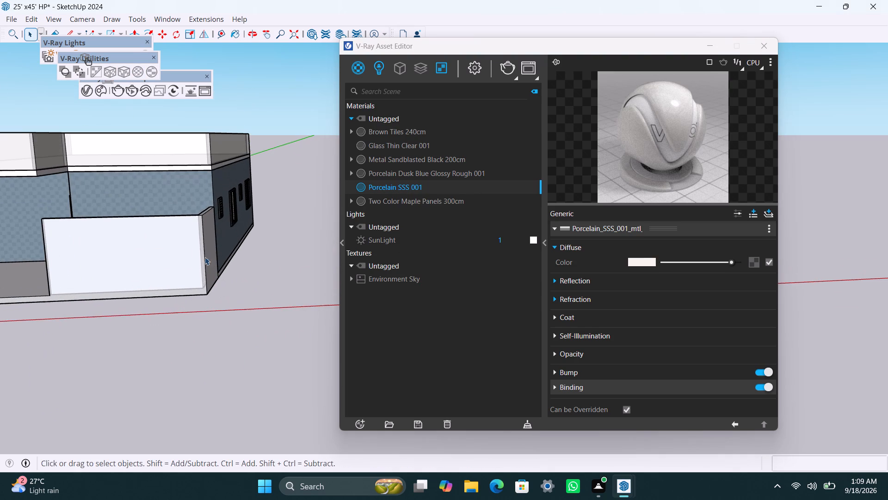
{"action": "left_click", "coordinate": [209, 240]}
{"action": "scroll", "coordinate": [204, 247], "scroll_direction": "up", "scroll_amount": 3}
{"action": "middle_click_drag", "start_coordinate": [216, 248], "coordinate": [152, 262]}
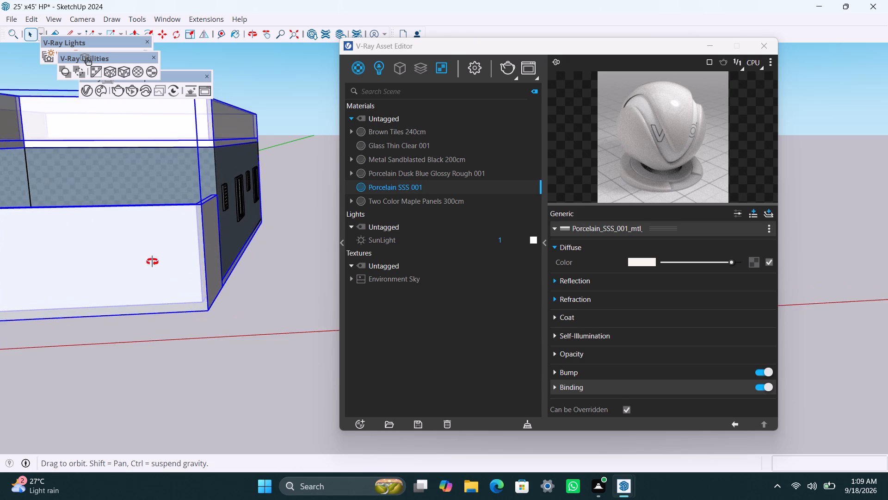
{"action": "middle_click_drag", "start_coordinate": [152, 262], "coordinate": [86, 262]}
{"action": "scroll", "coordinate": [251, 229], "scroll_direction": "up", "scroll_amount": 3}
{"action": "triple_click", "coordinate": [226, 224]}
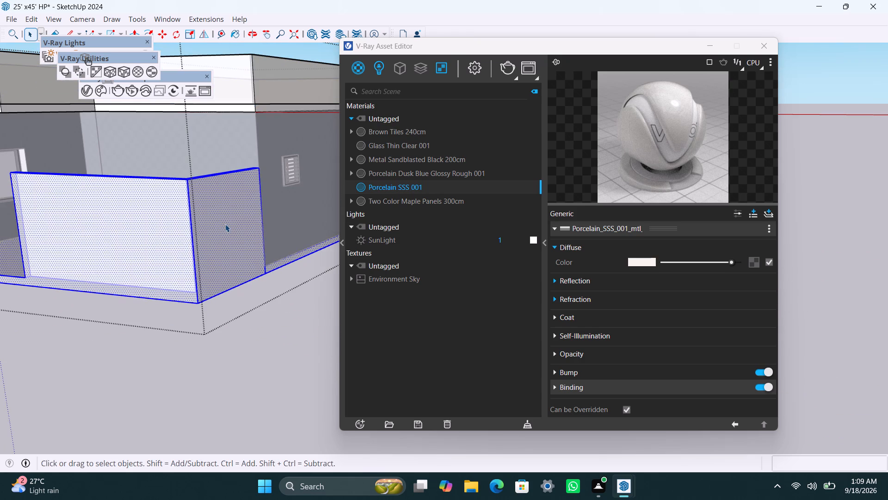
{"action": "left_click", "coordinate": [225, 224]}
{"action": "right_click", "coordinate": [399, 189]}
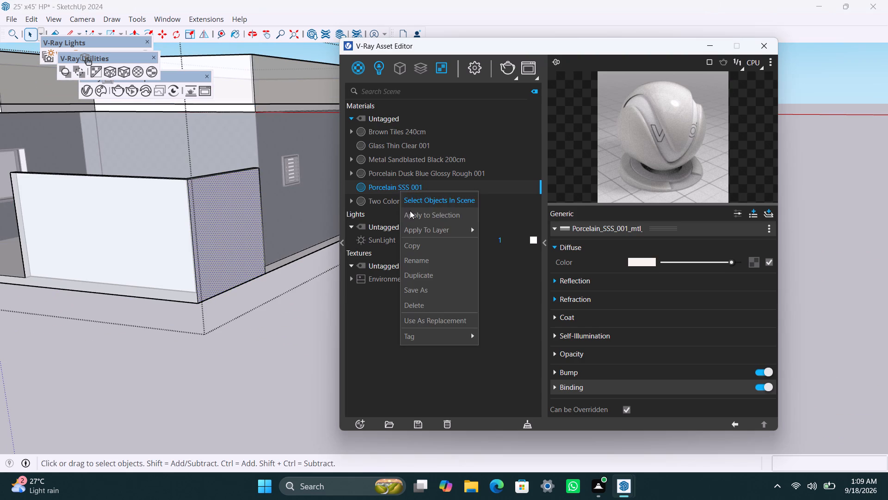
{"action": "left_click", "coordinate": [410, 211]}
{"action": "left_click", "coordinate": [123, 65]}
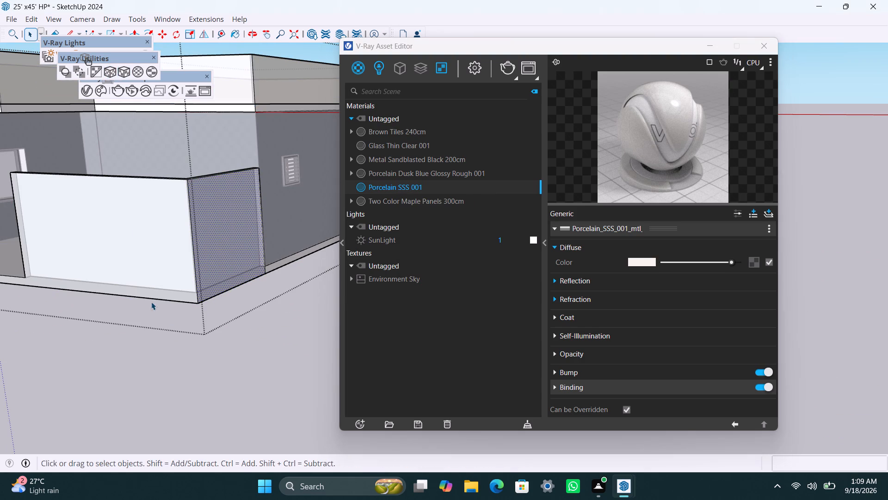
{"action": "left_click", "coordinate": [162, 312]}
Apply Porcelain Dusk Blue Glossy Rough 001 to the roof slab's edge band beneath the parapet, and leave the group.
{"action": "scroll", "coordinate": [108, 251], "scroll_direction": "down", "scroll_amount": 4}
{"action": "middle_click_drag", "start_coordinate": [68, 269], "coordinate": [297, 208]}
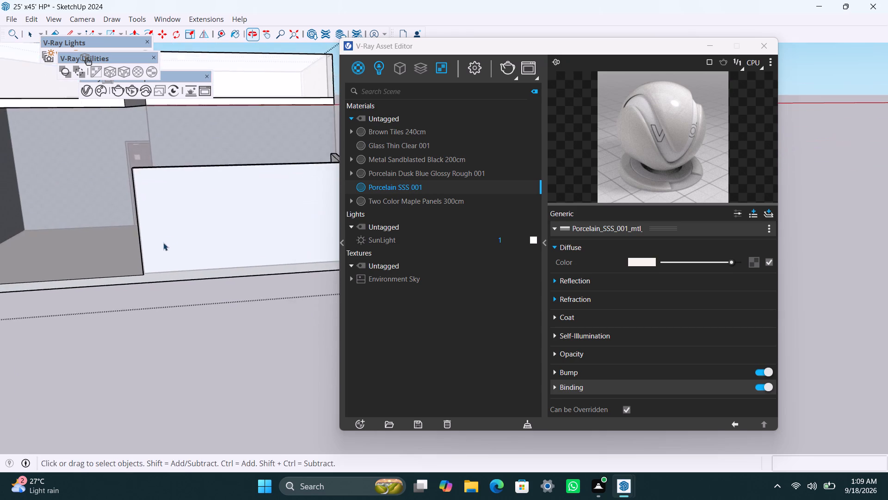
{"action": "scroll", "coordinate": [161, 260], "scroll_direction": "down", "scroll_amount": 5}
{"action": "middle_click_drag", "start_coordinate": [157, 296], "coordinate": [274, 250], "text": "shift"}
{"action": "scroll", "coordinate": [224, 169], "scroll_direction": "up", "scroll_amount": 3}
{"action": "left_click", "coordinate": [188, 348]}
{"action": "scroll", "coordinate": [203, 114], "scroll_direction": "up", "scroll_amount": 1}
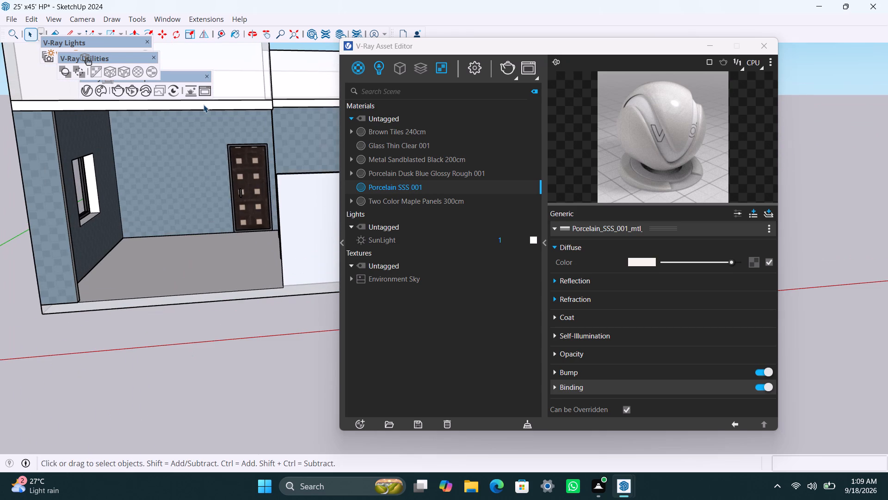
{"action": "left_click", "coordinate": [204, 104]}
{"action": "triple_click", "coordinate": [205, 105]}
{"action": "left_click", "coordinate": [206, 106]}
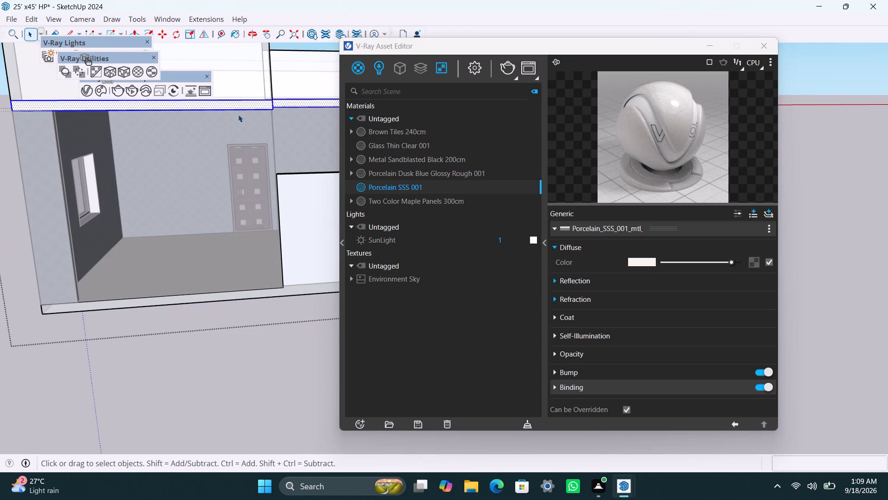
{"action": "left_click", "coordinate": [404, 172]}
{"action": "right_click", "coordinate": [404, 172]}
{"action": "left_click", "coordinate": [435, 192]}
{"action": "left_click", "coordinate": [233, 324]}
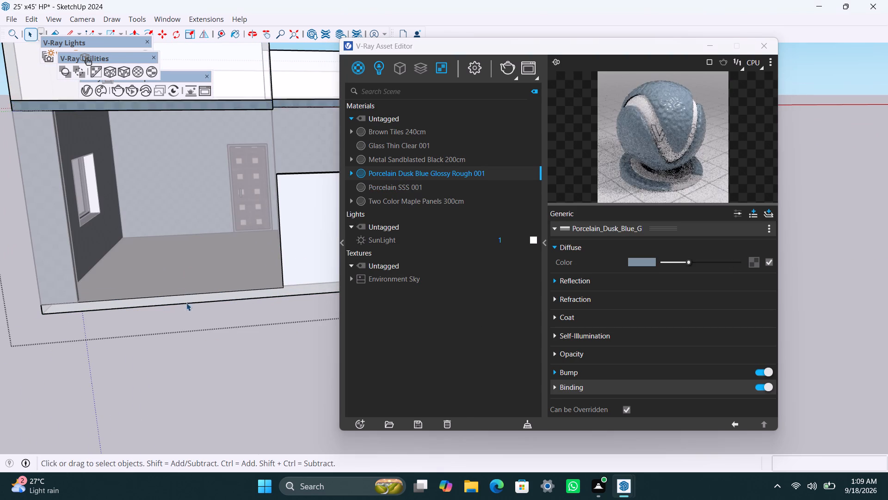
{"action": "scroll", "coordinate": [175, 288], "scroll_direction": "down", "scroll_amount": 9}
{"action": "double_click", "coordinate": [194, 342]}
{"action": "left_click", "coordinate": [197, 342]}
Save the house model.
{"action": "scroll", "coordinate": [197, 214], "scroll_direction": "down", "scroll_amount": 3}
{"action": "middle_click_drag", "start_coordinate": [218, 283], "coordinate": [208, 260]}
{"action": "key", "text": "ctrl+s"}
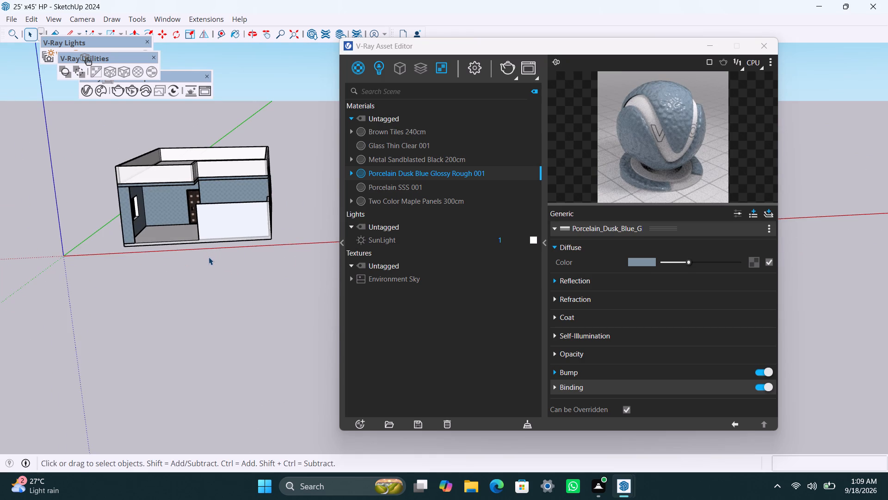
Minimize the V-Ray Asset Editor and examine the house's front, porch and side walls for faces without material.
{"action": "scroll", "coordinate": [215, 265], "scroll_direction": "up", "scroll_amount": 1}
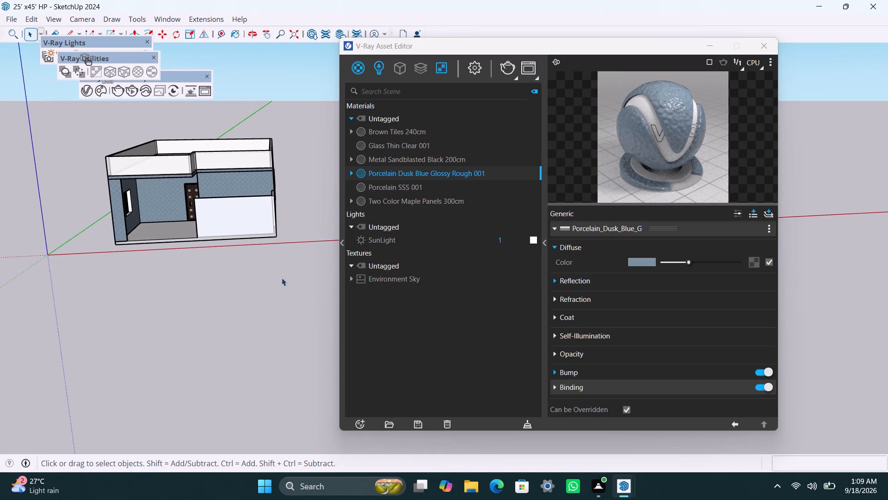
{"action": "middle_click_drag", "start_coordinate": [282, 278], "coordinate": [308, 353], "text": "shift"}
{"action": "scroll", "coordinate": [258, 316], "scroll_direction": "up", "scroll_amount": 2}
{"action": "middle_click_drag", "start_coordinate": [170, 275], "coordinate": [248, 286]}
{"action": "scroll", "coordinate": [237, 326], "scroll_direction": "up", "scroll_amount": 2}
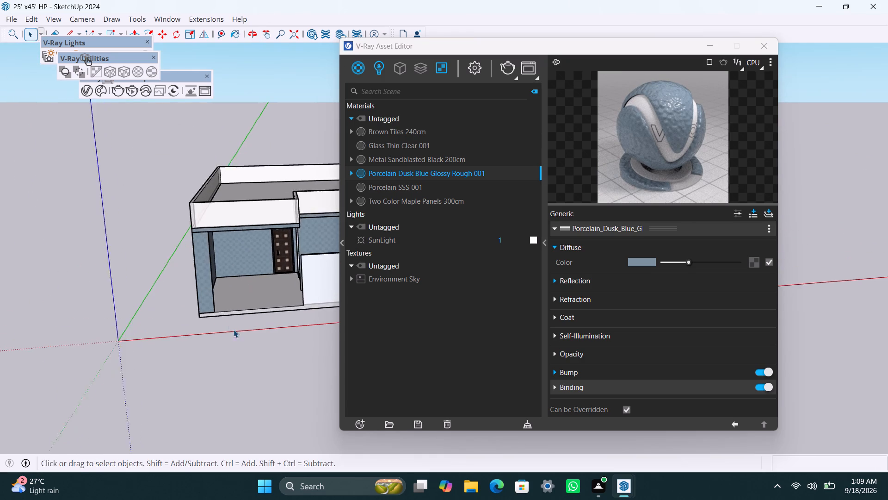
{"action": "scroll", "coordinate": [234, 330], "scroll_direction": "up", "scroll_amount": 1}
{"action": "middle_click_drag", "start_coordinate": [197, 346], "coordinate": [173, 337]}
{"action": "scroll", "coordinate": [255, 313], "scroll_direction": "up", "scroll_amount": 1}
{"action": "middle_click_drag", "start_coordinate": [228, 319], "coordinate": [221, 350], "text": "shift"}
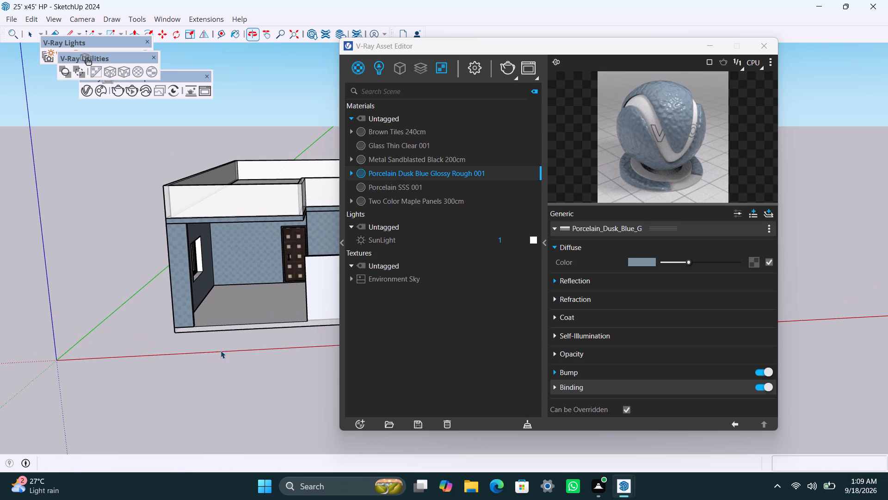
{"action": "left_click", "coordinate": [708, 43]}
{"action": "scroll", "coordinate": [402, 315], "scroll_direction": "up", "scroll_amount": 2}
{"action": "middle_click_drag", "start_coordinate": [399, 312], "coordinate": [453, 312], "text": "shift"}
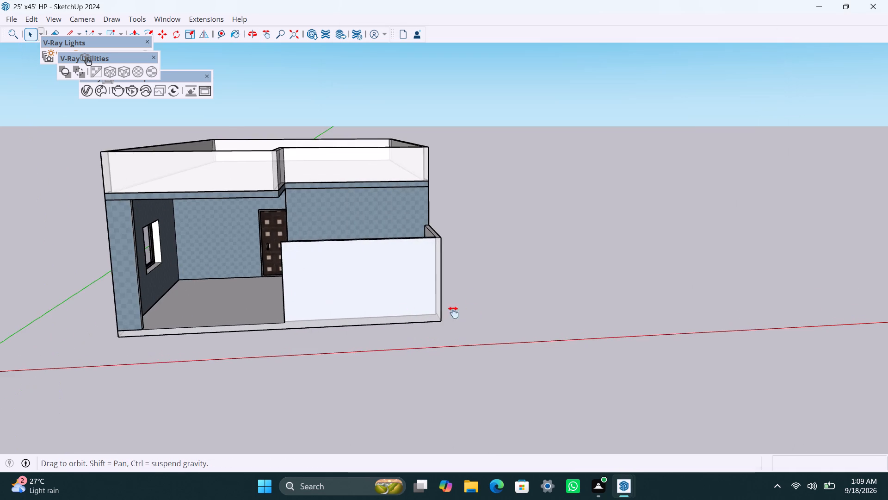
{"action": "middle_click_drag", "start_coordinate": [453, 312], "coordinate": [598, 322], "text": "shift"}
{"action": "scroll", "coordinate": [531, 336], "scroll_direction": "up", "scroll_amount": 2}
{"action": "middle_click_drag", "start_coordinate": [430, 353], "coordinate": [386, 356]}
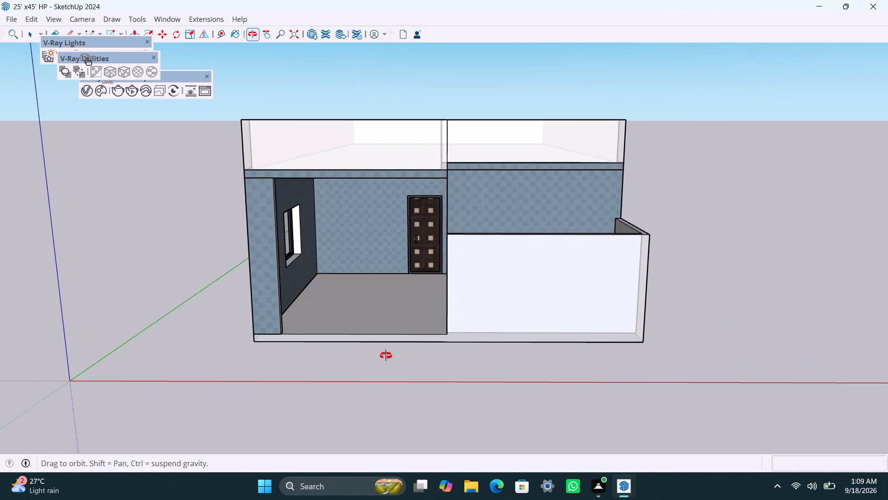
{"action": "middle_click_drag", "start_coordinate": [386, 356], "coordinate": [544, 356]}
{"action": "scroll", "coordinate": [506, 184], "scroll_direction": "up", "scroll_amount": 1}
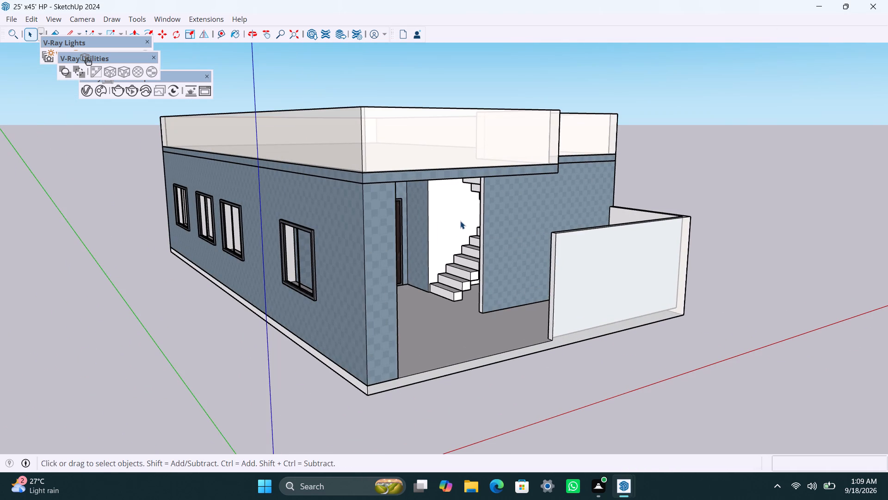
Open the wall group, apply Porcelain Dusk Blue Glossy Rough 001 to the bare wall face beside the staircase, and leave the group.
{"action": "left_click", "coordinate": [460, 221]}
{"action": "triple_click", "coordinate": [459, 219]}
{"action": "scroll", "coordinate": [444, 220], "scroll_direction": "up", "scroll_amount": 3}
{"action": "left_click", "coordinate": [443, 220]}
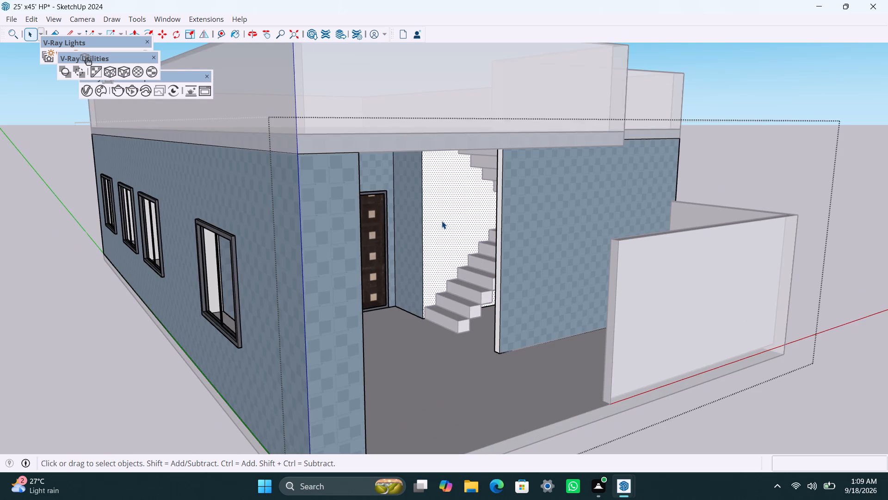
{"action": "left_click", "coordinate": [627, 481]}
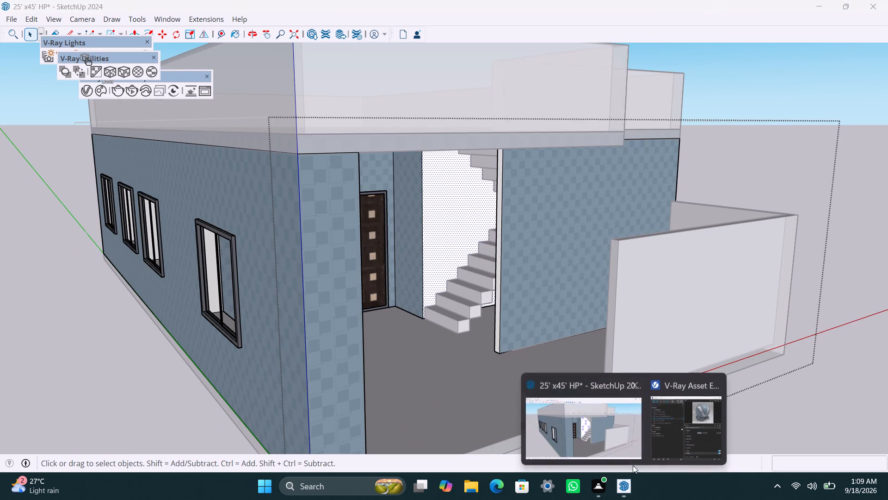
{"action": "left_click", "coordinate": [666, 432]}
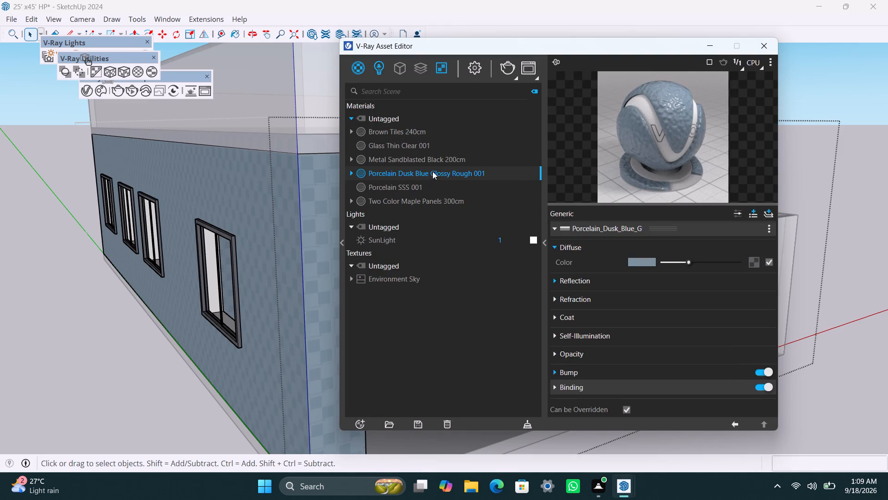
{"action": "right_click", "coordinate": [432, 171]}
{"action": "left_click", "coordinate": [472, 194]}
{"action": "left_click", "coordinate": [851, 157]}
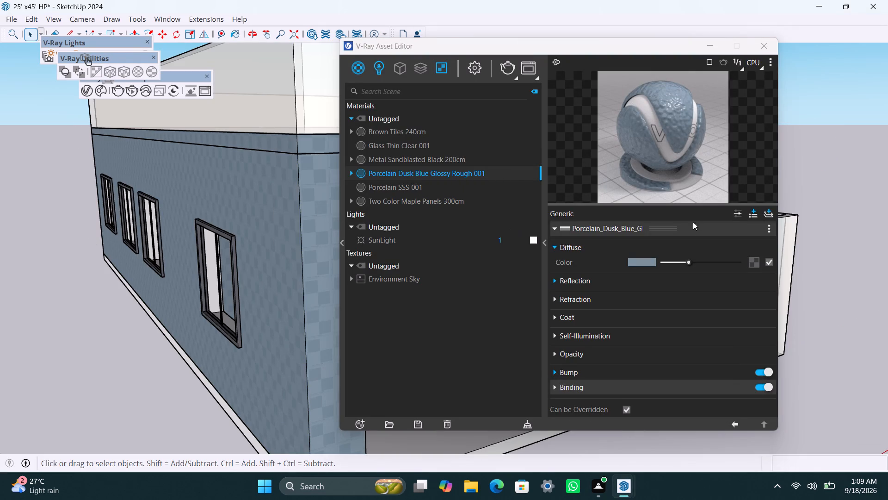
{"action": "left_click", "coordinate": [703, 43]}
Save the house model.
{"action": "scroll", "coordinate": [684, 290], "scroll_direction": "up", "scroll_amount": 2}
{"action": "middle_click_drag", "start_coordinate": [531, 280], "coordinate": [455, 273]}
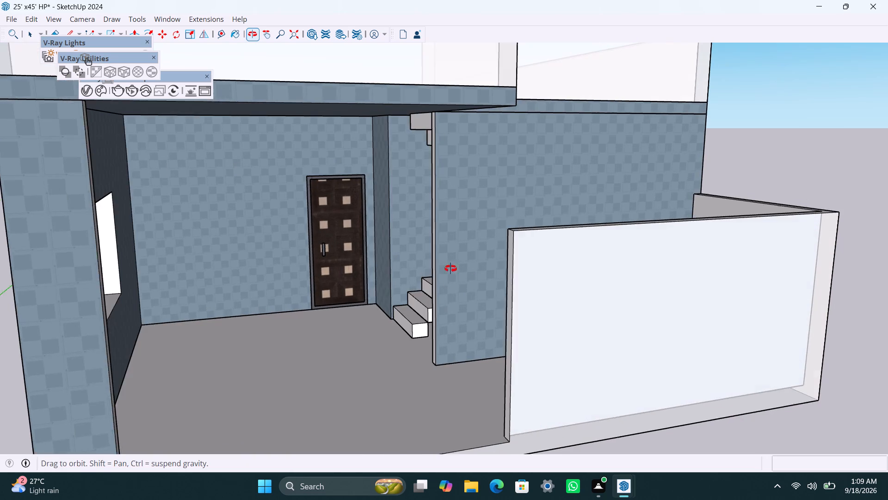
{"action": "key", "text": "ctrl+s"}
Examine the house's front elevation, porch and low boundary wall from several angles.
{"action": "scroll", "coordinate": [443, 246], "scroll_direction": "down", "scroll_amount": 4}
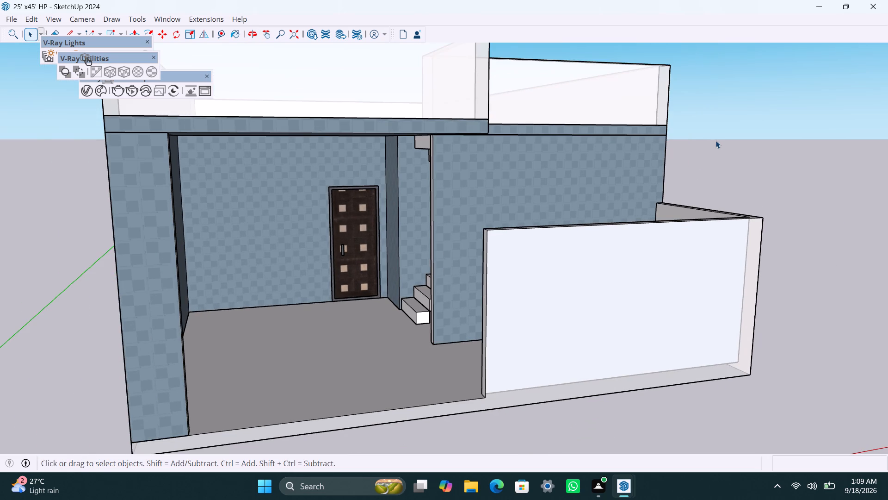
{"action": "double_click", "coordinate": [716, 140]}
{"action": "middle_click_drag", "start_coordinate": [787, 262], "coordinate": [665, 285]}
{"action": "double_click", "coordinate": [816, 200]}
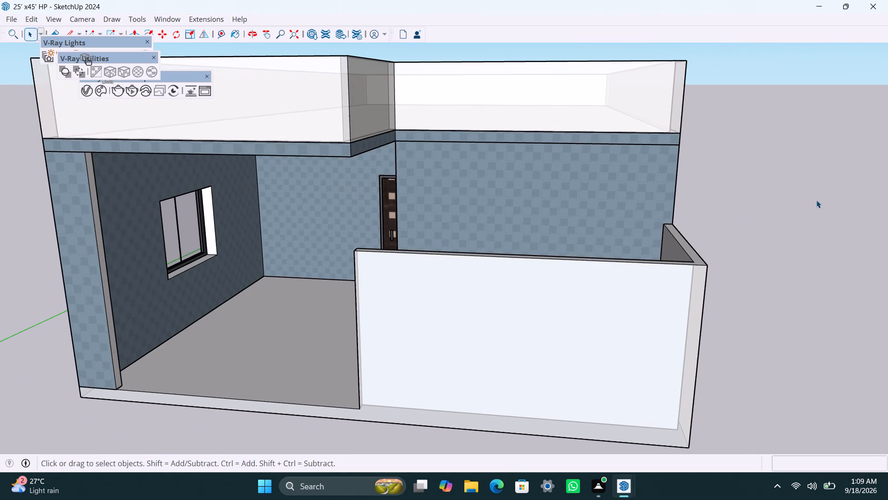
{"action": "scroll", "coordinate": [525, 305], "scroll_direction": "down", "scroll_amount": 3}
{"action": "middle_click_drag", "start_coordinate": [462, 326], "coordinate": [533, 323]}
{"action": "scroll", "coordinate": [464, 328], "scroll_direction": "up", "scroll_amount": 2}
{"action": "middle_click_drag", "start_coordinate": [472, 345], "coordinate": [475, 345]}
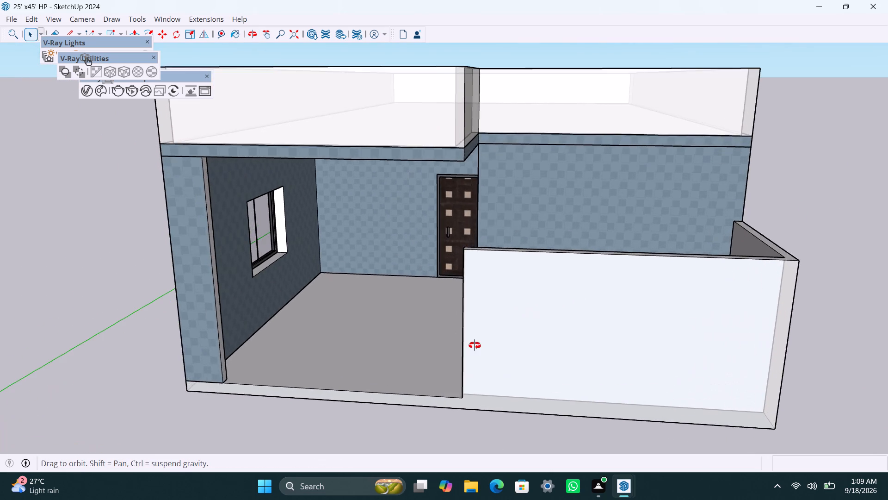
{"action": "middle_click_drag", "start_coordinate": [475, 345], "coordinate": [501, 295]}
{"action": "scroll", "coordinate": [499, 276], "scroll_direction": "down", "scroll_amount": 3}
{"action": "middle_click_drag", "start_coordinate": [487, 275], "coordinate": [482, 328], "text": "shift"}
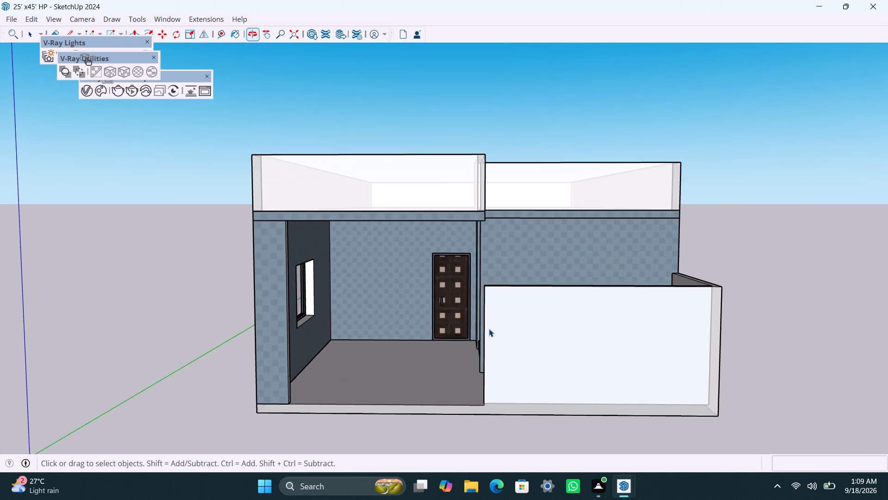
{"action": "scroll", "coordinate": [489, 329], "scroll_direction": "up", "scroll_amount": 2}
{"action": "scroll", "coordinate": [487, 331], "scroll_direction": "down", "scroll_amount": 2}
{"action": "scroll", "coordinate": [463, 354], "scroll_direction": "up", "scroll_amount": 1}
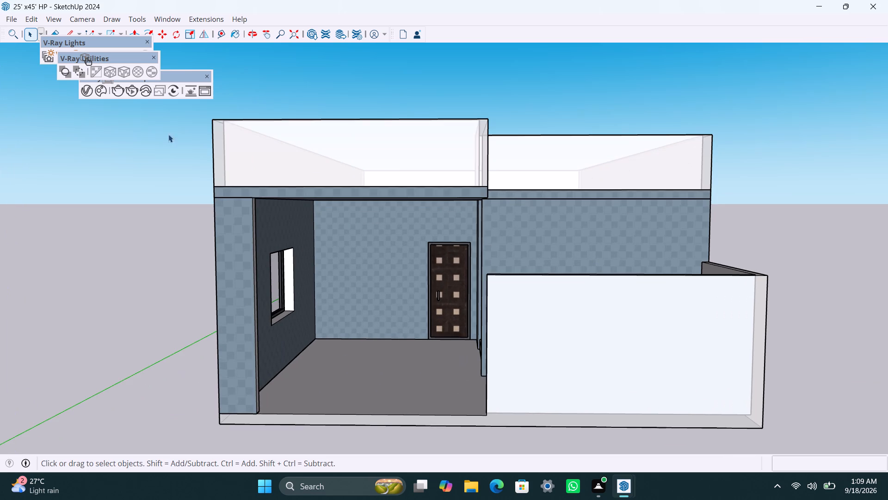
Hide the model axes.
{"action": "left_click", "coordinate": [58, 16]}
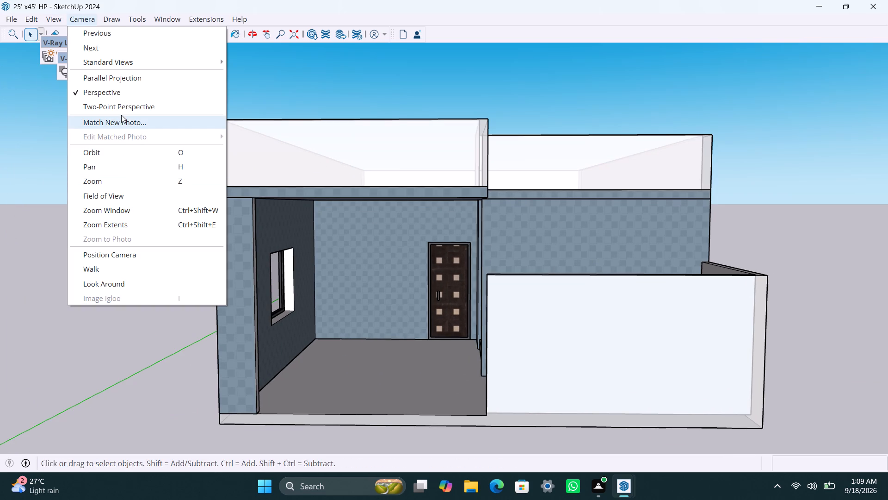
{"action": "left_click", "coordinate": [58, 21]}
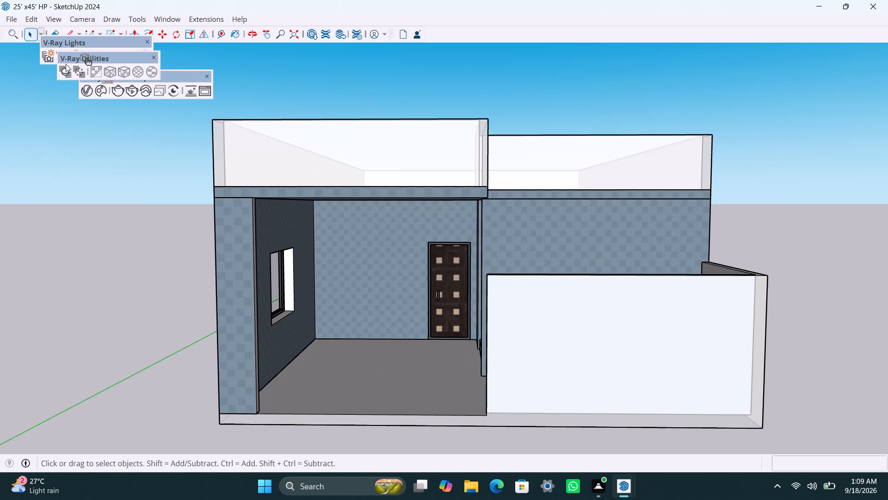
{"action": "left_click", "coordinate": [55, 13]}
{"action": "left_click", "coordinate": [74, 134]}
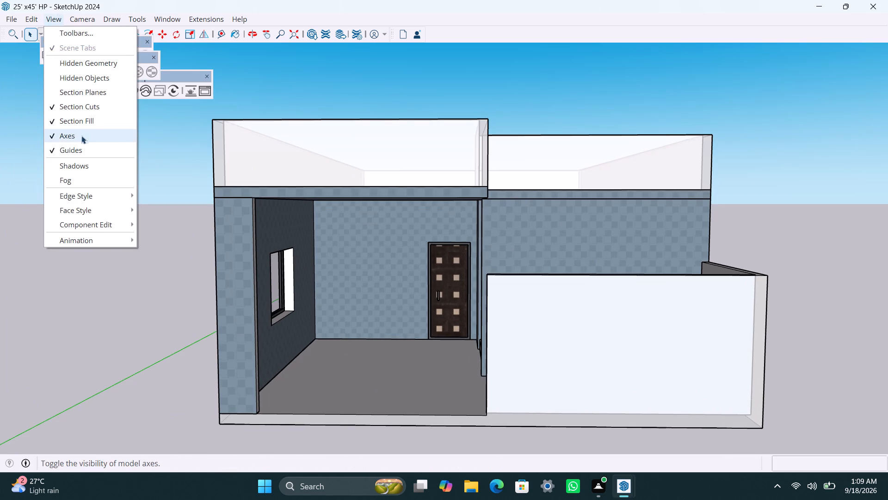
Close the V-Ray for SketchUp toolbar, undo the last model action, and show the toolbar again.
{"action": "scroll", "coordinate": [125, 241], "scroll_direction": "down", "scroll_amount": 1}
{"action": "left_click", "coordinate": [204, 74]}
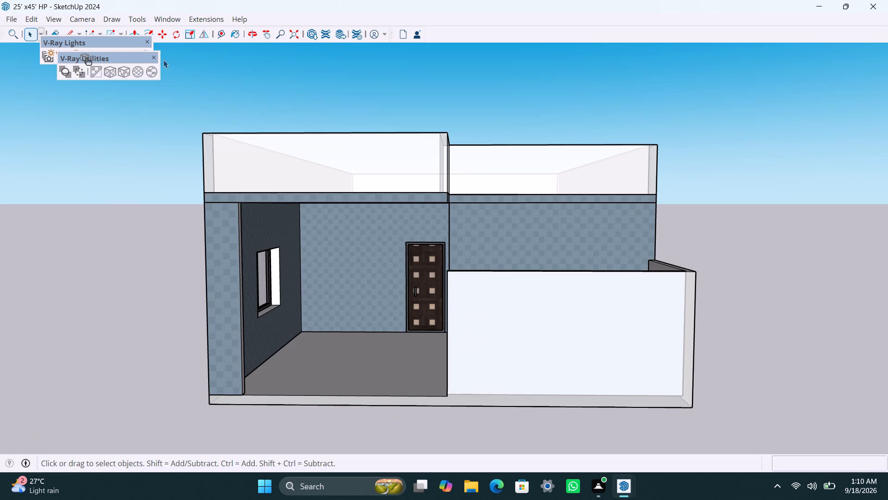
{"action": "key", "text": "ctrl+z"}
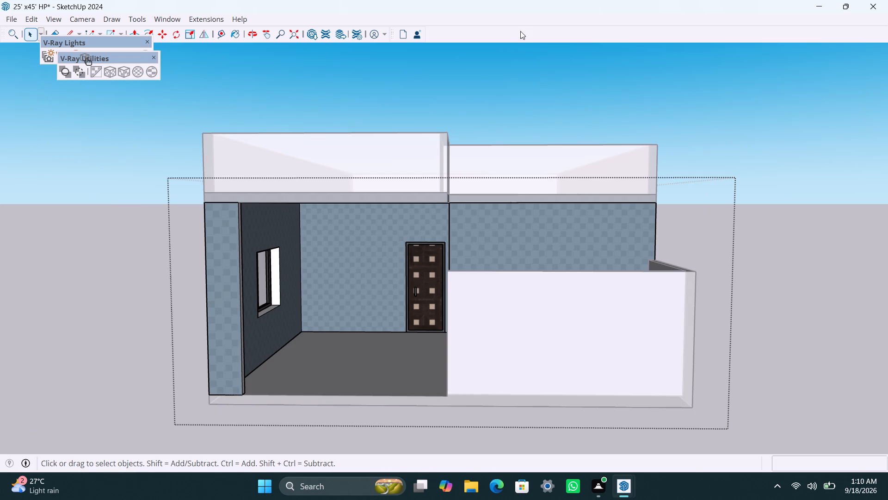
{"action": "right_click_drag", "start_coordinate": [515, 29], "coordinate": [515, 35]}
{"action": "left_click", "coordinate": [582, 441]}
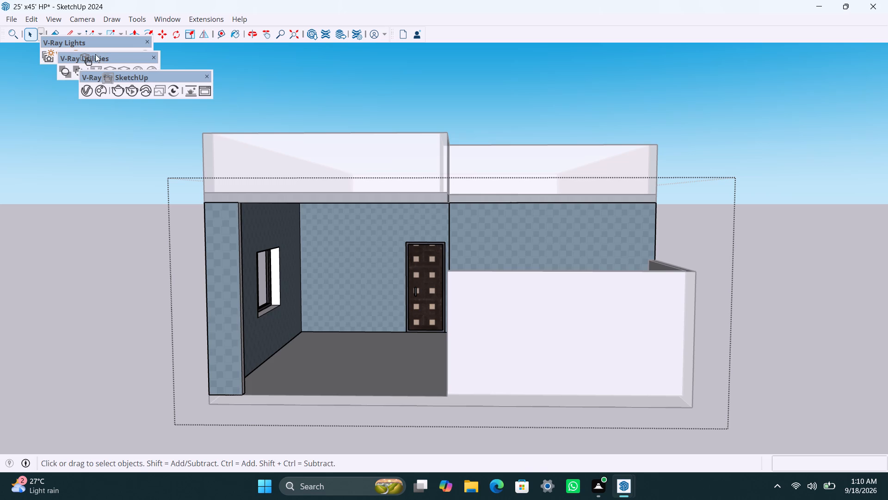
Place a V-Ray dome light on the open ground beside the low boundary wall, and leave the group being edited.
{"action": "left_click", "coordinate": [131, 43]}
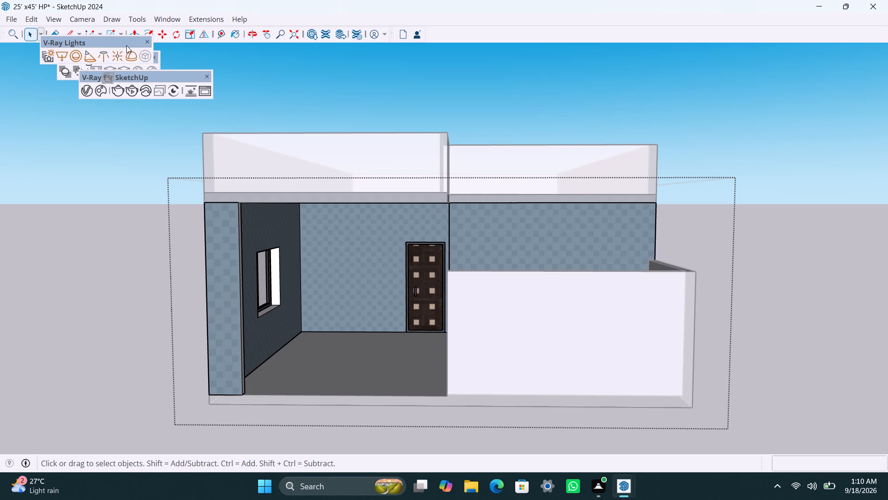
{"action": "left_click", "coordinate": [127, 50]}
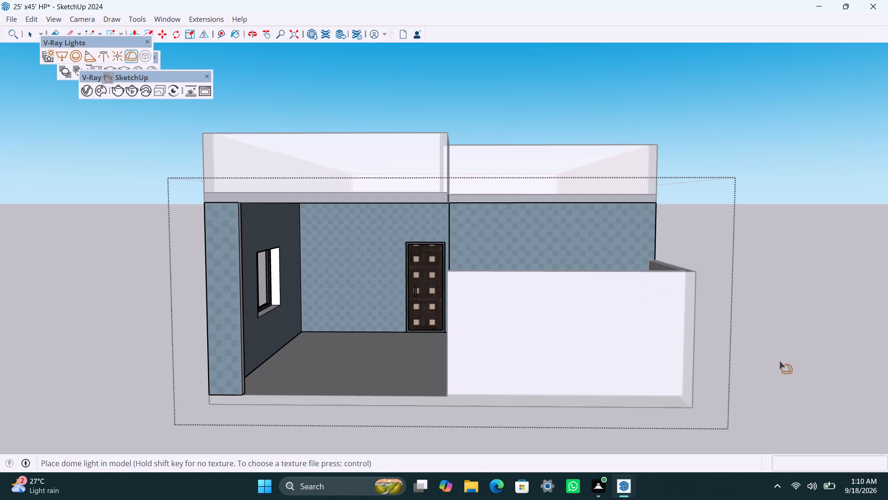
{"action": "left_click", "coordinate": [779, 361]}
{"action": "key", "text": "space"}
{"action": "left_click", "coordinate": [762, 126]}
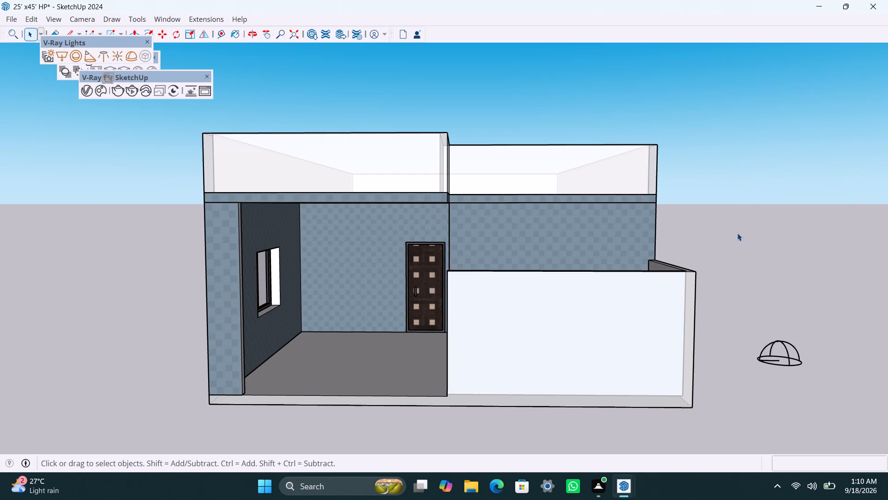
Draw a horizontal rectangle about 25' 4" by 3' 10" along the base of the house's front side.
{"action": "scroll", "coordinate": [588, 323], "scroll_direction": "down", "scroll_amount": 1}
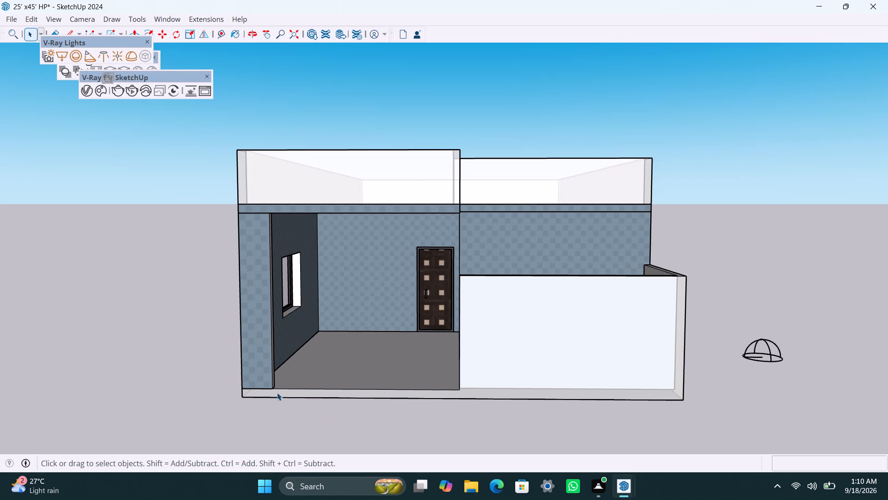
{"action": "key", "text": "r"}
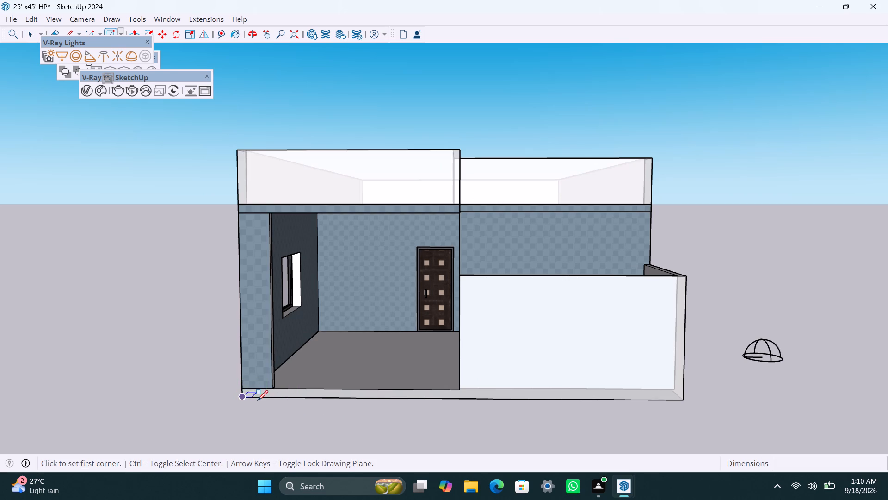
{"action": "left_click_drag", "start_coordinate": [244, 396], "coordinate": [245, 403]}
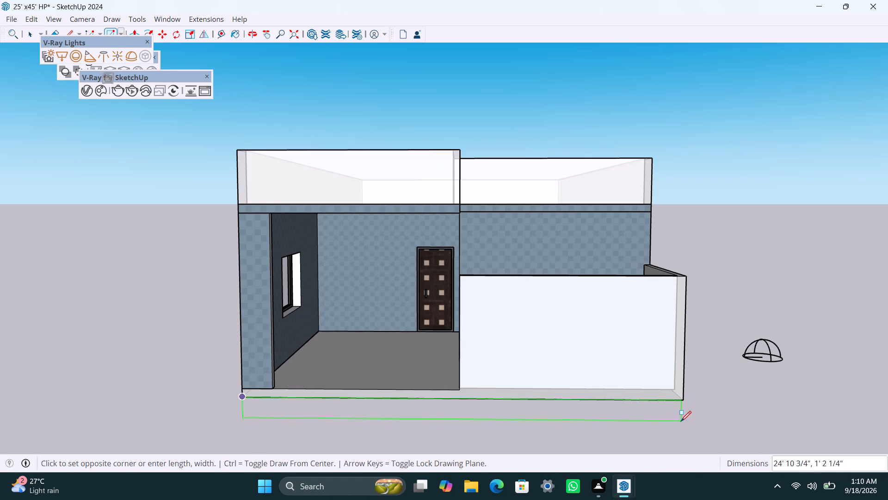
{"action": "key", "text": "Down"}
{"action": "key", "text": "Left"}
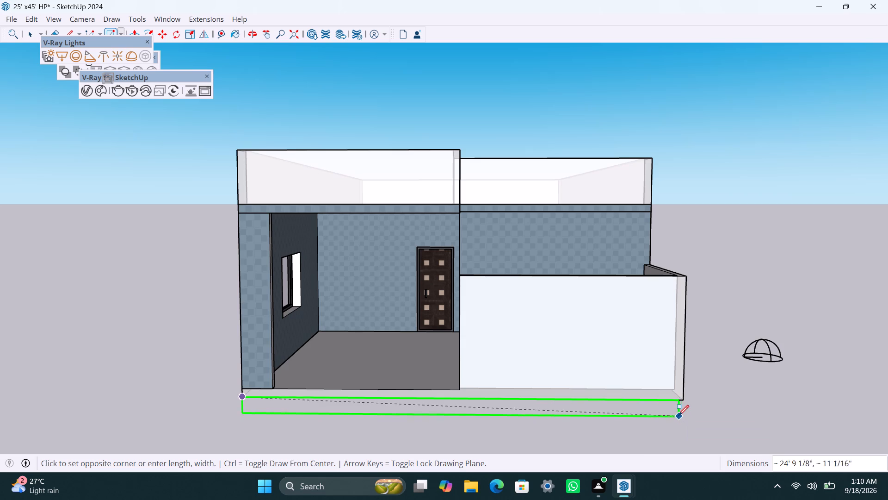
{"action": "key", "text": "Right"}
{"action": "key", "text": "Up"}
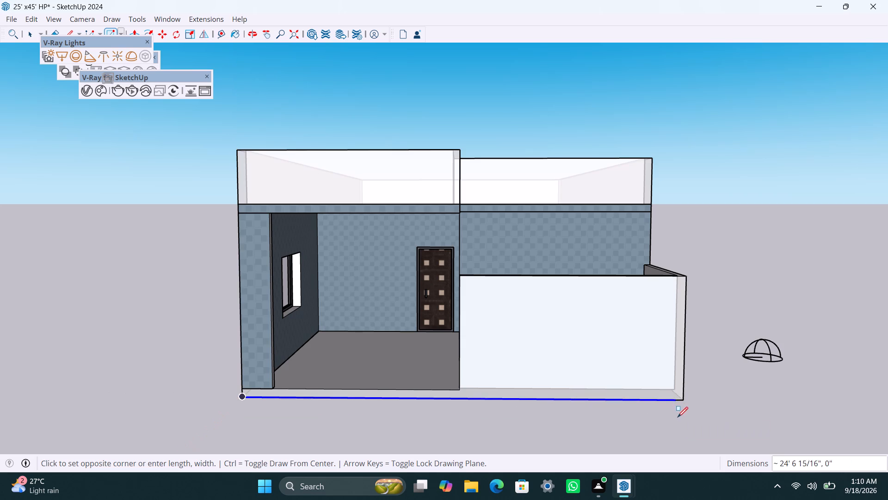
{"action": "left_click", "coordinate": [716, 424]}
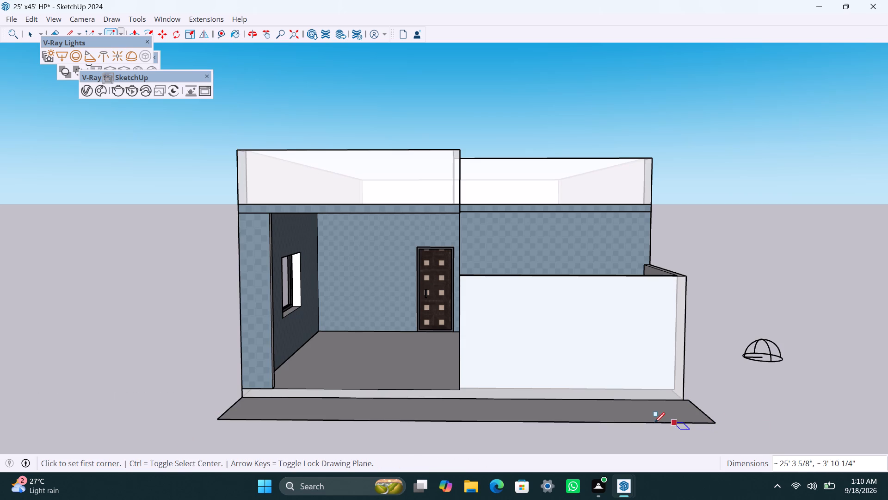
{"action": "key", "text": "Left"}
{"action": "key", "text": "Down"}
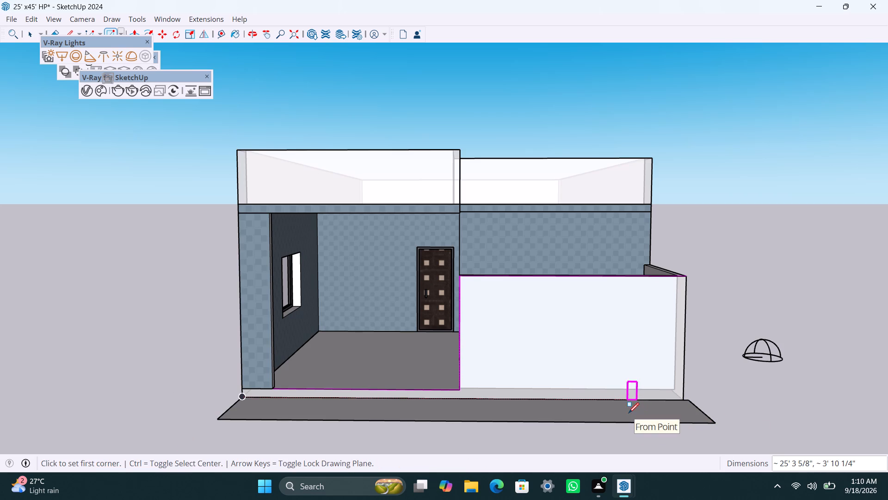
{"action": "key", "text": "Down"}
{"action": "key", "text": "space"}
Make the front ground strip a group, open it for editing and select its underside face.
{"action": "double_click", "coordinate": [628, 415]}
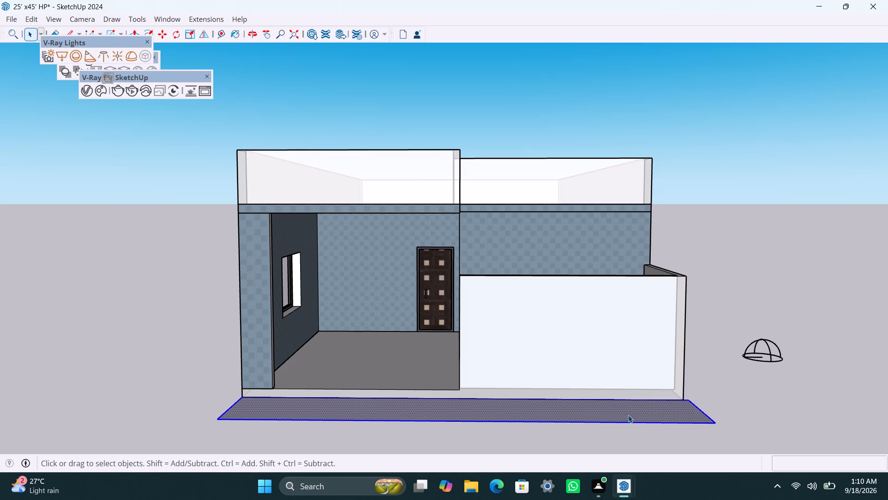
{"action": "right_click", "coordinate": [628, 415]}
{"action": "left_click", "coordinate": [684, 268]}
{"action": "scroll", "coordinate": [593, 369], "scroll_direction": "up", "scroll_amount": 2}
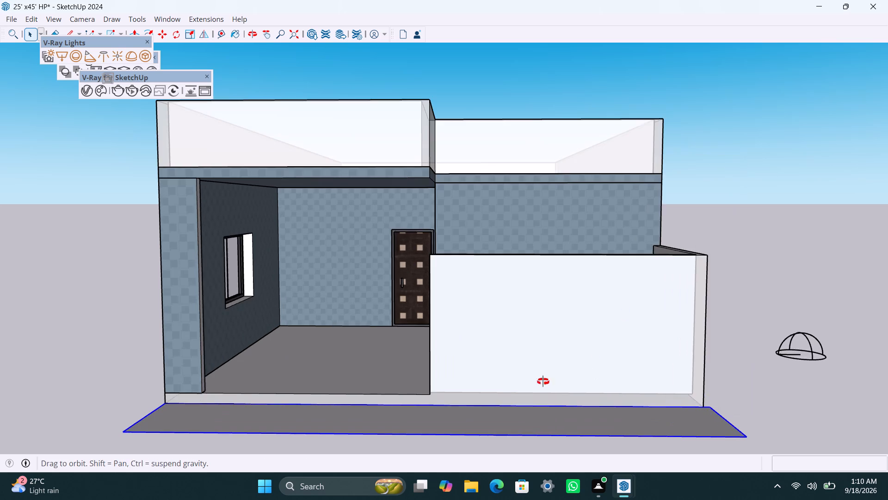
{"action": "scroll", "coordinate": [439, 205], "scroll_direction": "up", "scroll_amount": 1}
{"action": "triple_click", "coordinate": [410, 163]}
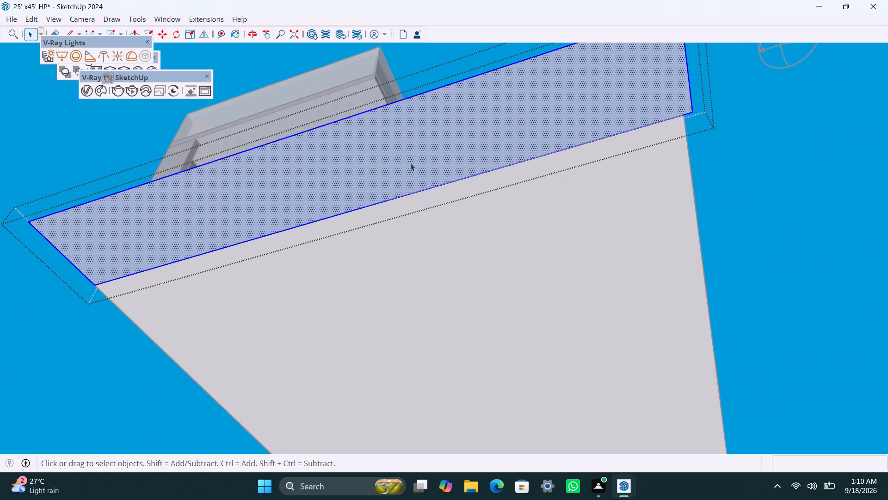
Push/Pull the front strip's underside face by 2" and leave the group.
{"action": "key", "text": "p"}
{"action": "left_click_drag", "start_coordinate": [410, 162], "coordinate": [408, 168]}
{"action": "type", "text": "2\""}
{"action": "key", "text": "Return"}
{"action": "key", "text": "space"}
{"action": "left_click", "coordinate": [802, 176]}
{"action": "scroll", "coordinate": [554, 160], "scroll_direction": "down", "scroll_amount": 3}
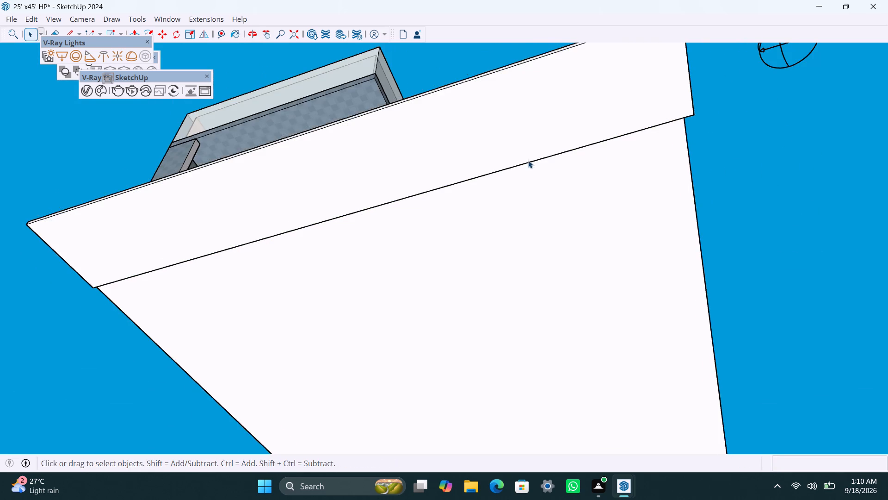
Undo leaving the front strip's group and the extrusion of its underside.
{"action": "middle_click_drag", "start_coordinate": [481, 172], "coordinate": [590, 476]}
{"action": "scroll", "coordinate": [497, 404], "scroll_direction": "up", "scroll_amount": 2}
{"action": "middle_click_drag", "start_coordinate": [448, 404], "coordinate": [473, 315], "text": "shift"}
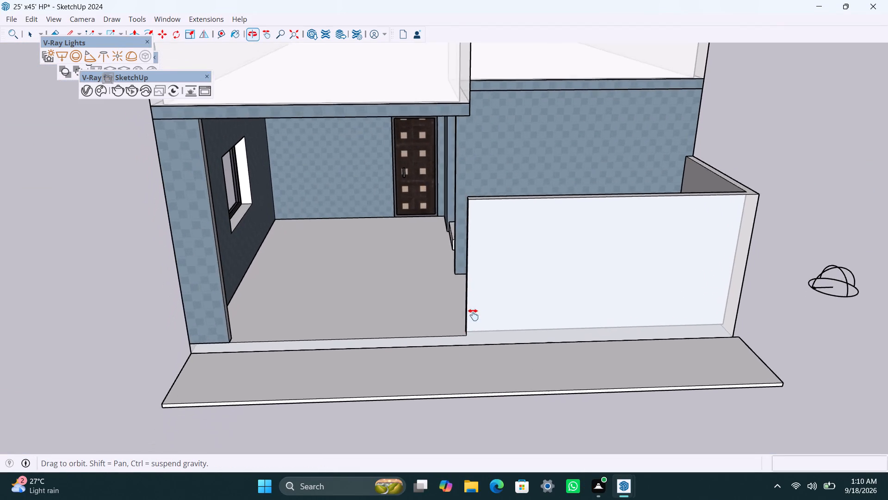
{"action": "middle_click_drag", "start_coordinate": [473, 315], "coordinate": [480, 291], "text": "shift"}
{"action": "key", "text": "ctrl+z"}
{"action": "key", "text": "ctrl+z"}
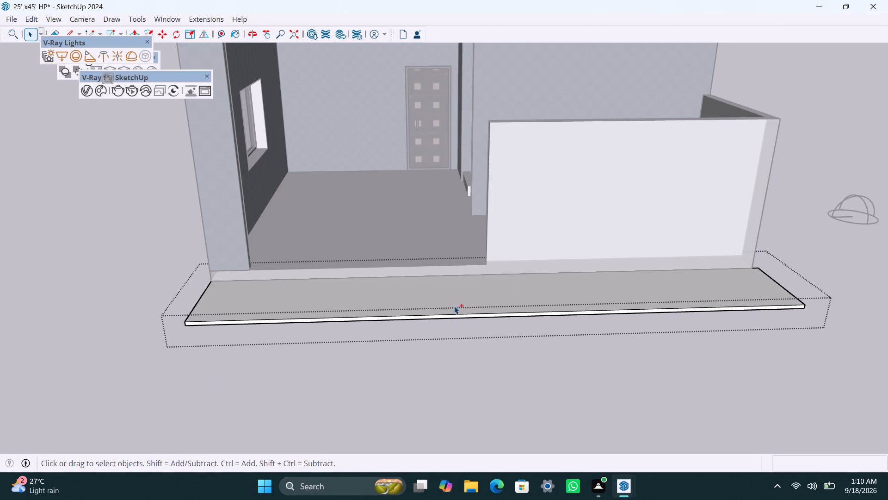
Push/Pull the front strip's top face upward by 2".
{"action": "left_click", "coordinate": [443, 297]}
{"action": "key", "text": "p"}
{"action": "left_click", "coordinate": [443, 296]}
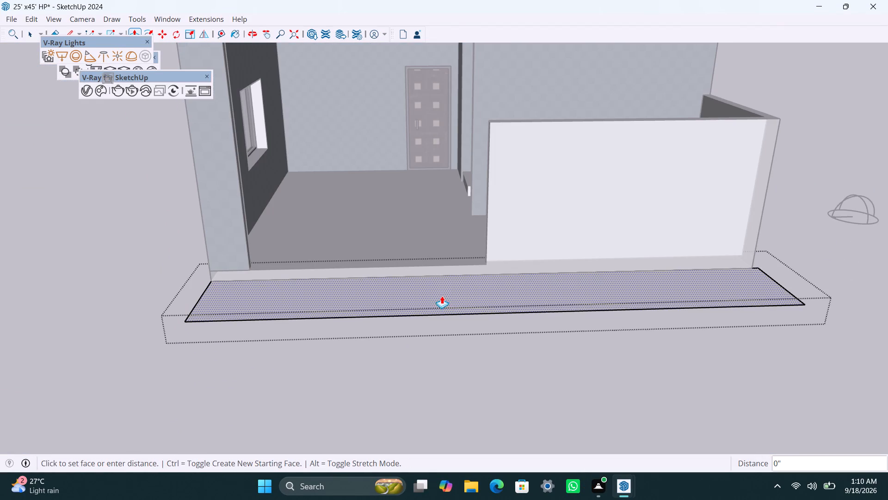
{"action": "type", "text": "2\""}
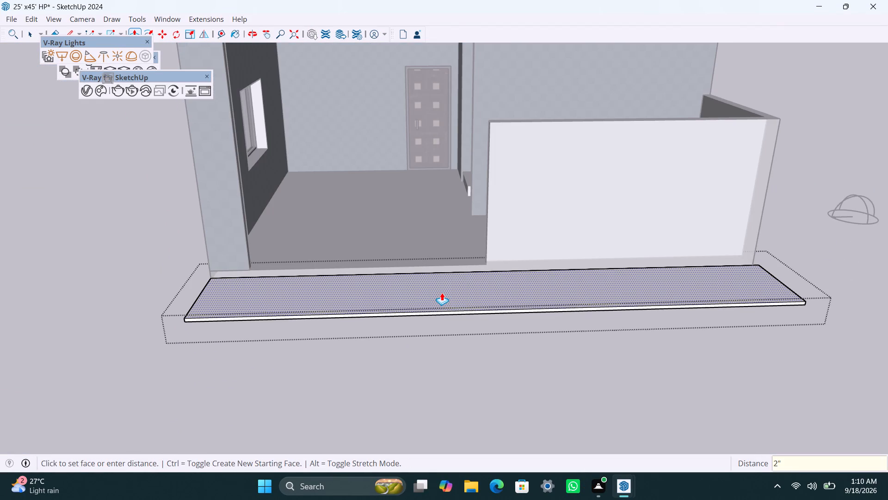
{"action": "key", "text": "Return"}
{"action": "key", "text": "space"}
{"action": "scroll", "coordinate": [478, 318], "scroll_direction": "up", "scroll_amount": 6}
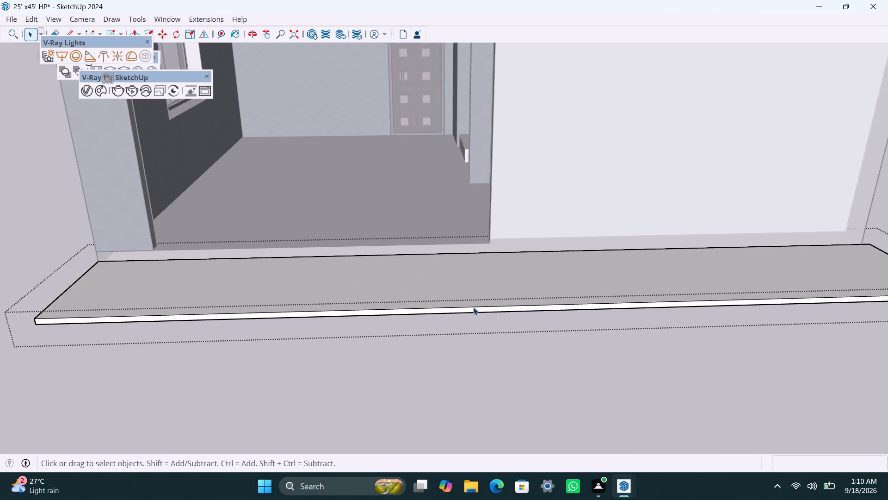
Push/Pull the front strip's long outer edge face outward, away from the house, by about 4' 3".
{"action": "scroll", "coordinate": [473, 307], "scroll_direction": "up", "scroll_amount": 1}
{"action": "left_click", "coordinate": [475, 309]}
{"action": "key", "text": "p"}
{"action": "left_click_drag", "start_coordinate": [476, 309], "coordinate": [506, 442]}
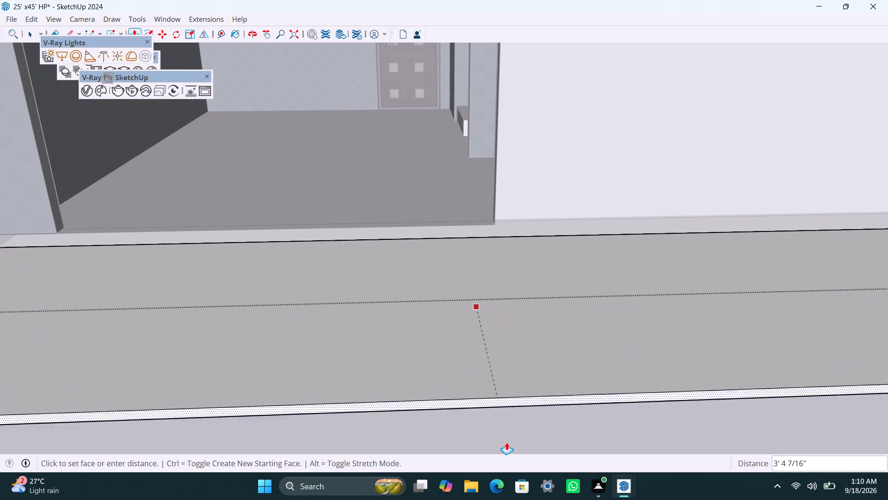
{"action": "left_click_drag", "start_coordinate": [506, 442], "coordinate": [507, 447]}
Push/Pull the strip's end face at the end farther from the dome light outward by about 6' 4" and leave the group.
{"action": "scroll", "coordinate": [511, 411], "scroll_direction": "down", "scroll_amount": 6}
{"action": "middle_click_drag", "start_coordinate": [509, 403], "coordinate": [509, 340], "text": "shift"}
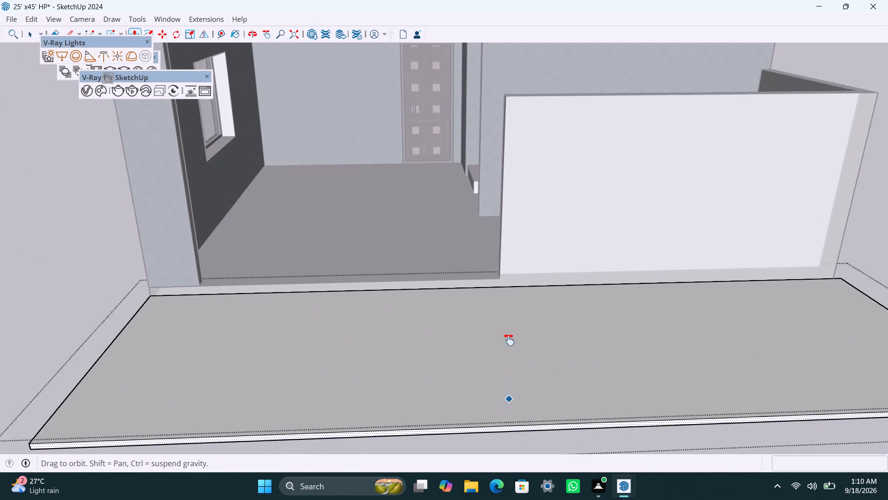
{"action": "middle_click_drag", "start_coordinate": [509, 340], "coordinate": [523, 265], "text": "shift"}
{"action": "scroll", "coordinate": [336, 323], "scroll_direction": "down", "scroll_amount": 3}
{"action": "middle_click_drag", "start_coordinate": [340, 326], "coordinate": [802, 307]}
{"action": "scroll", "coordinate": [809, 228], "scroll_direction": "up", "scroll_amount": 2}
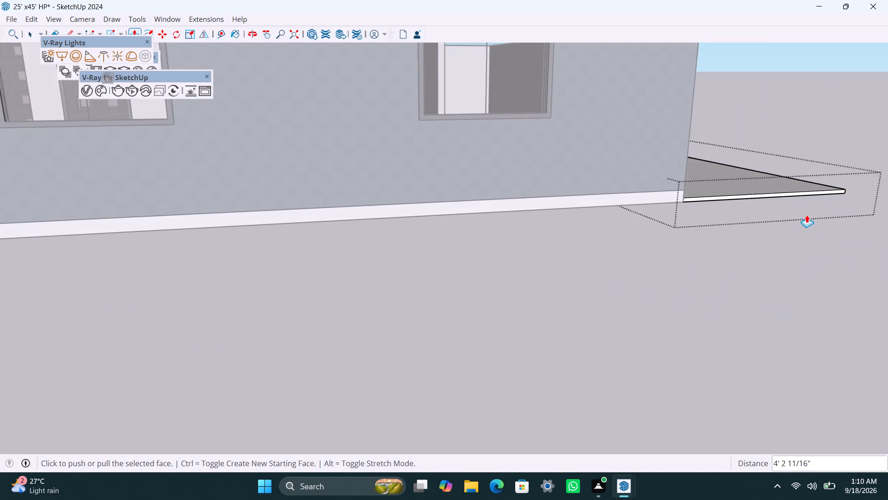
{"action": "scroll", "coordinate": [807, 215], "scroll_direction": "up", "scroll_amount": 6}
{"action": "key", "text": "space"}
{"action": "left_click", "coordinate": [688, 186]}
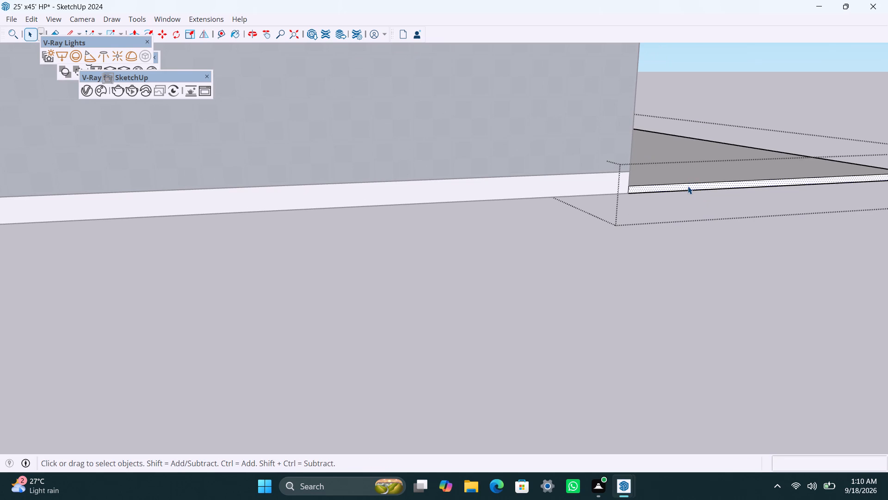
{"action": "key", "text": "p"}
{"action": "left_click_drag", "start_coordinate": [688, 186], "coordinate": [831, 430]}
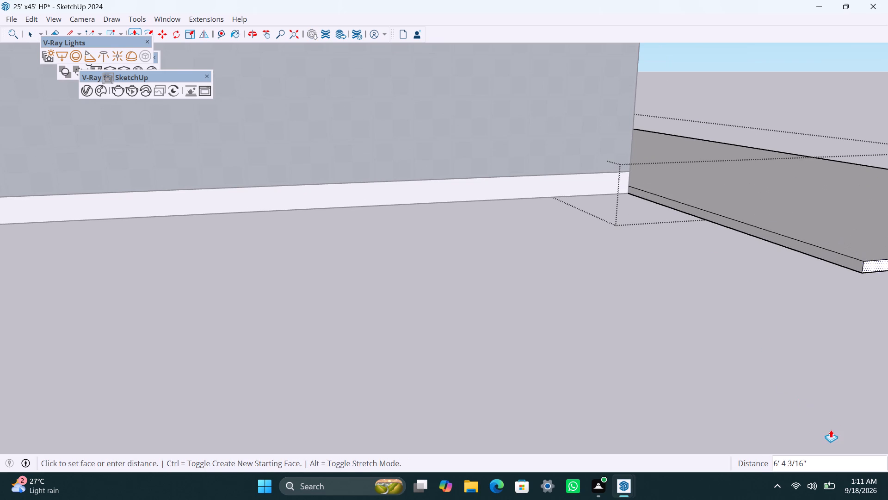
{"action": "left_click_drag", "start_coordinate": [831, 430], "coordinate": [830, 430]}
{"action": "key", "text": "space"}
{"action": "left_click", "coordinate": [829, 427]}
Open the front strip's group, Push/Pull the end face nearest the dome light outward by about 8' 2", and leave the group.
{"action": "scroll", "coordinate": [777, 340], "scroll_direction": "down", "scroll_amount": 12}
{"action": "middle_click_drag", "start_coordinate": [821, 247], "coordinate": [199, 180]}
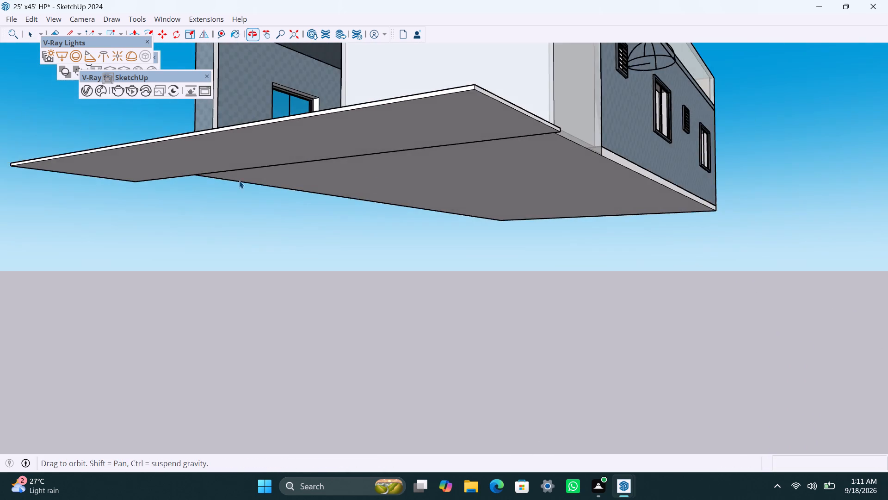
{"action": "scroll", "coordinate": [468, 162], "scroll_direction": "up", "scroll_amount": 3}
{"action": "middle_click_drag", "start_coordinate": [460, 154], "coordinate": [322, 200]}
{"action": "scroll", "coordinate": [343, 205], "scroll_direction": "up", "scroll_amount": 3}
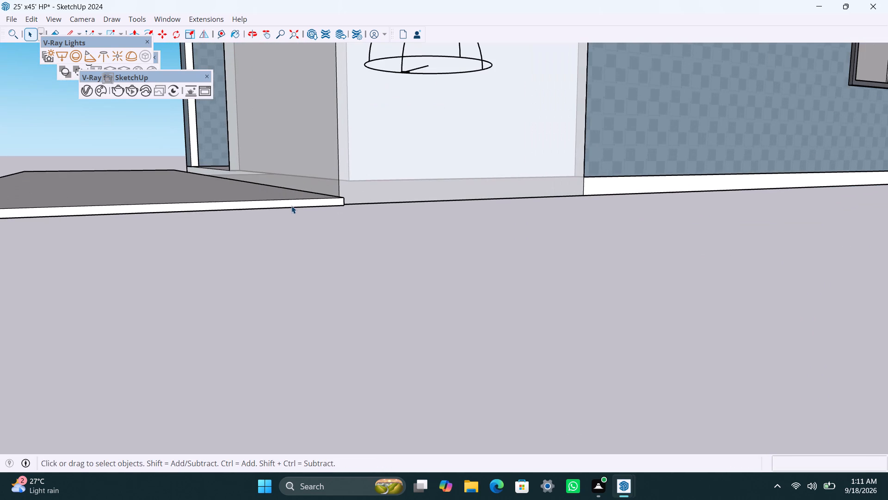
{"action": "left_click", "coordinate": [291, 205]}
{"action": "double_click", "coordinate": [291, 205]}
{"action": "scroll", "coordinate": [291, 203], "scroll_direction": "up", "scroll_amount": 2}
{"action": "triple_click", "coordinate": [291, 203]}
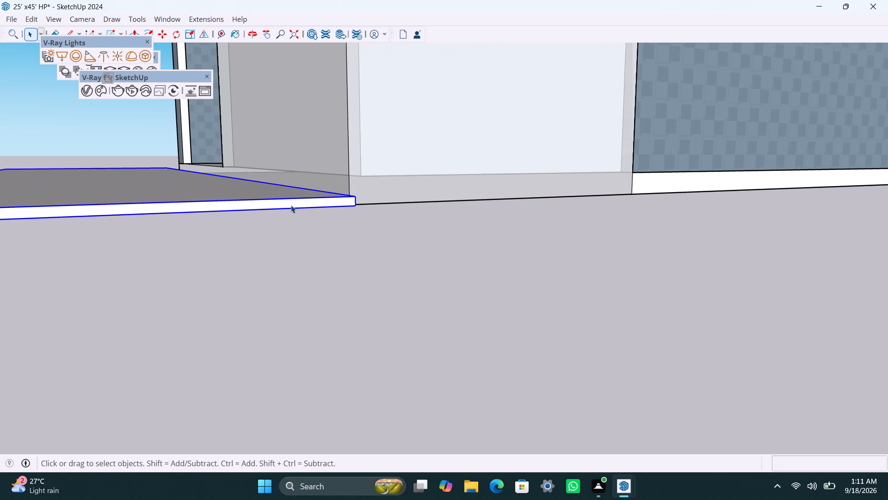
{"action": "left_click", "coordinate": [291, 205]}
{"action": "left_click", "coordinate": [291, 205]}
{"action": "key", "text": "p"}
{"action": "left_click_drag", "start_coordinate": [290, 200], "coordinate": [290, 199]}
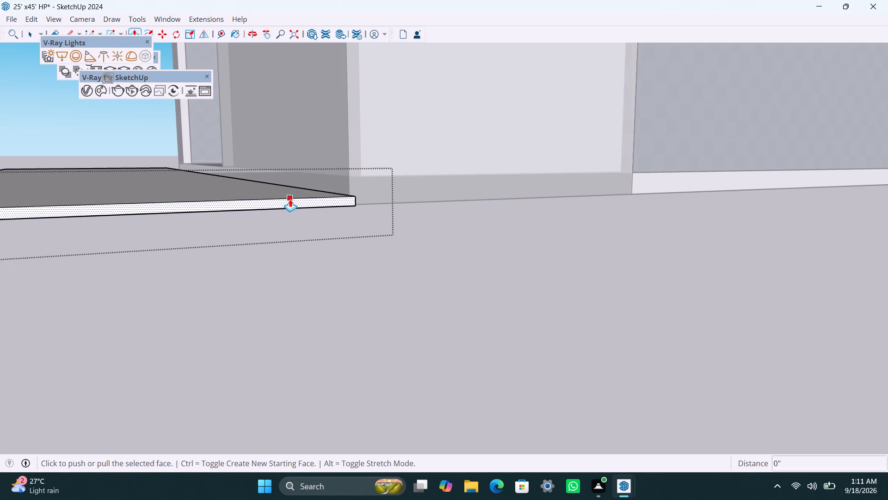
{"action": "left_click_drag", "start_coordinate": [290, 199], "coordinate": [608, 397]}
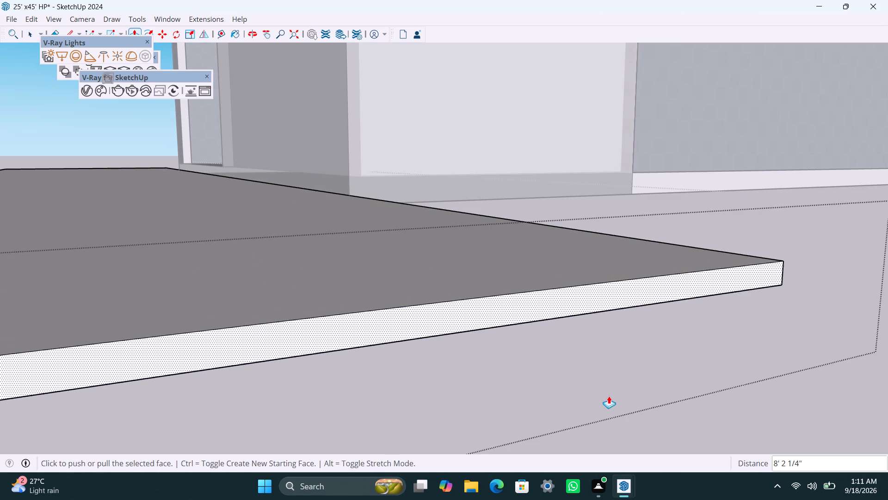
{"action": "left_click", "coordinate": [609, 397]}
{"action": "key", "text": "space"}
{"action": "scroll", "coordinate": [490, 309], "scroll_direction": "down", "scroll_amount": 18}
{"action": "middle_click_drag", "start_coordinate": [298, 246], "coordinate": [502, 307]}
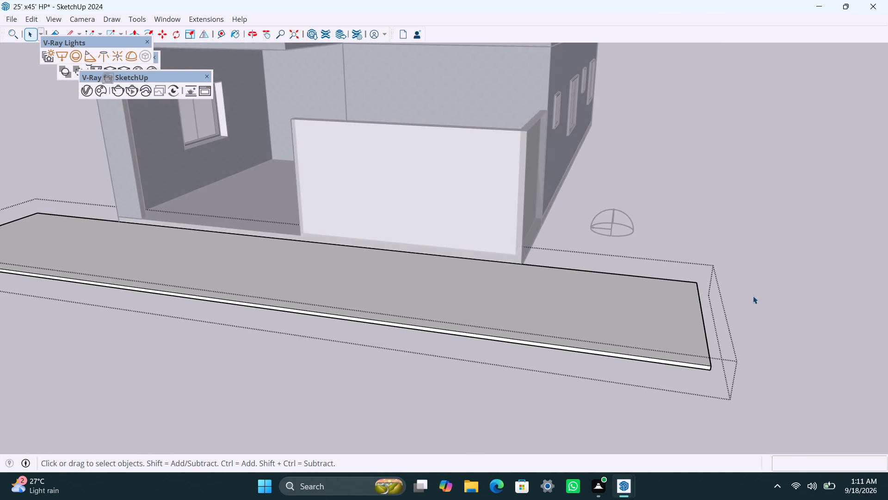
{"action": "left_click", "coordinate": [795, 267]}
Examine the widened front strip and the house's front elevation from above and at eye level.
{"action": "scroll", "coordinate": [407, 281], "scroll_direction": "down", "scroll_amount": 2}
{"action": "middle_click_drag", "start_coordinate": [399, 321], "coordinate": [509, 362]}
{"action": "scroll", "coordinate": [494, 294], "scroll_direction": "down", "scroll_amount": 2}
{"action": "middle_click_drag", "start_coordinate": [657, 329], "coordinate": [657, 330]}
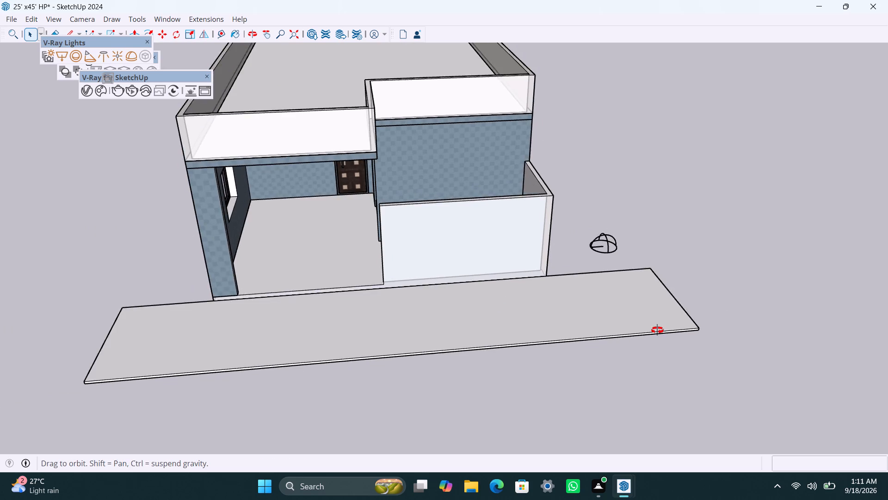
{"action": "middle_click_drag", "start_coordinate": [657, 330], "coordinate": [611, 372]}
{"action": "scroll", "coordinate": [499, 307], "scroll_direction": "up", "scroll_amount": 1}
{"action": "middle_click_drag", "start_coordinate": [474, 327], "coordinate": [542, 360]}
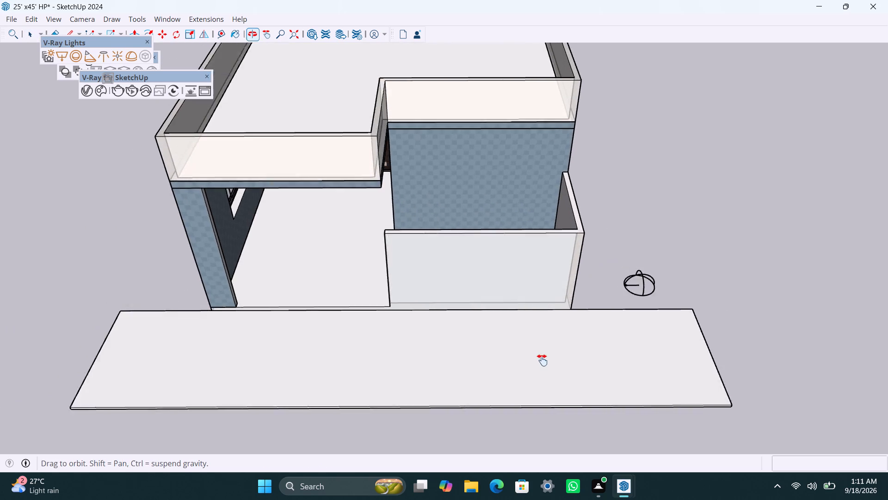
{"action": "middle_click_drag", "start_coordinate": [542, 360], "coordinate": [547, 393]}
{"action": "scroll", "coordinate": [448, 335], "scroll_direction": "up", "scroll_amount": 2}
{"action": "middle_click_drag", "start_coordinate": [406, 336], "coordinate": [420, 199]}
{"action": "scroll", "coordinate": [423, 214], "scroll_direction": "down", "scroll_amount": 2}
{"action": "middle_click_drag", "start_coordinate": [556, 284], "coordinate": [628, 362], "text": "shift"}
{"action": "scroll", "coordinate": [511, 350], "scroll_direction": "up", "scroll_amount": 2}
{"action": "middle_click_drag", "start_coordinate": [438, 347], "coordinate": [438, 340]}
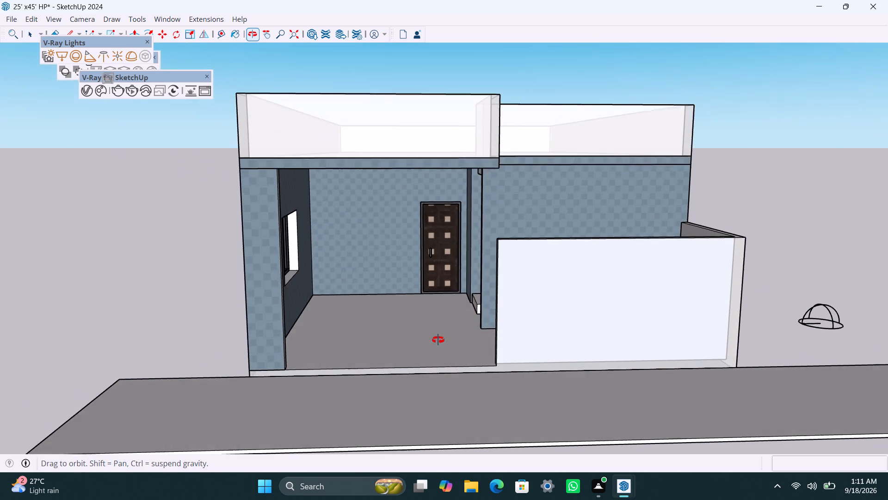
{"action": "middle_click_drag", "start_coordinate": [438, 340], "coordinate": [415, 333]}
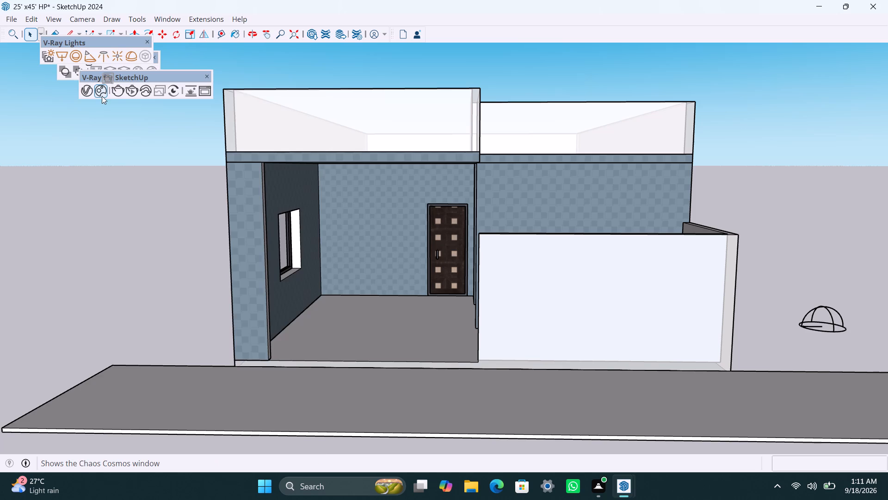
Import the Asphalt A02 100cm material from the Ground category of Chaos Cosmos materials and put the browser away.
{"action": "left_click", "coordinate": [102, 94]}
{"action": "left_click", "coordinate": [171, 68]}
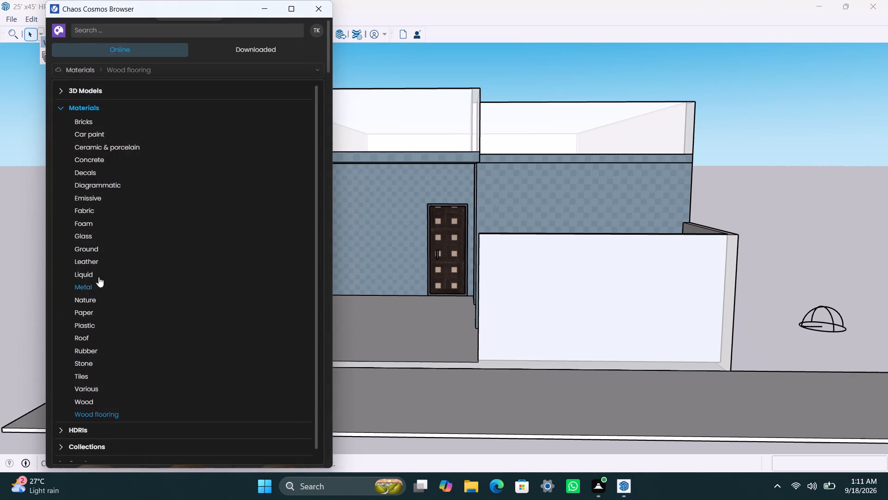
{"action": "left_click", "coordinate": [103, 244]}
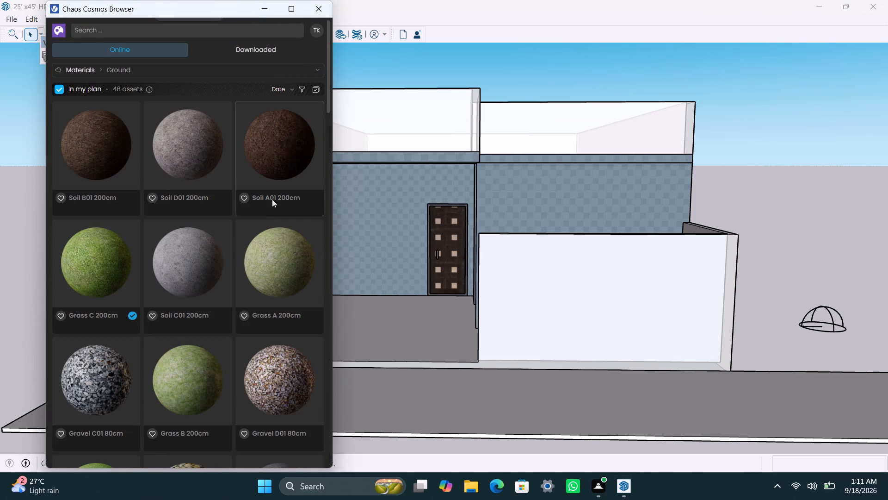
{"action": "scroll", "coordinate": [287, 272], "scroll_direction": "down", "scroll_amount": 4}
{"action": "left_click", "coordinate": [284, 269]}
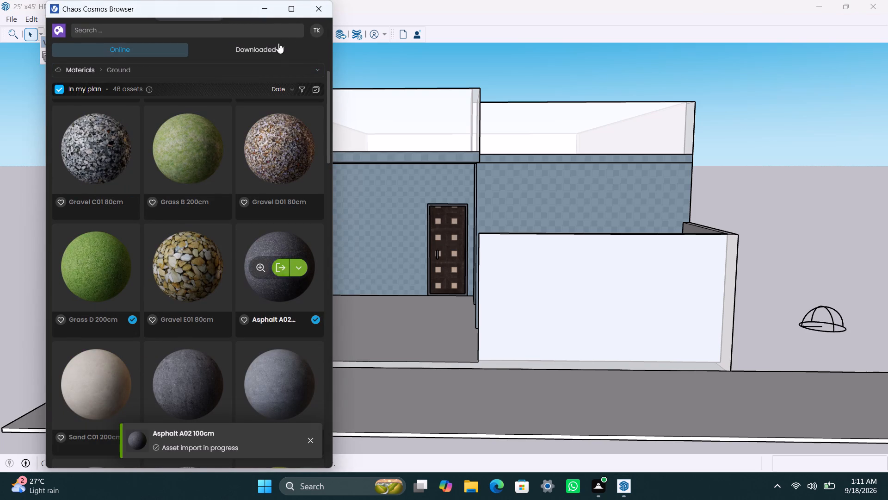
{"action": "left_click", "coordinate": [270, 11]}
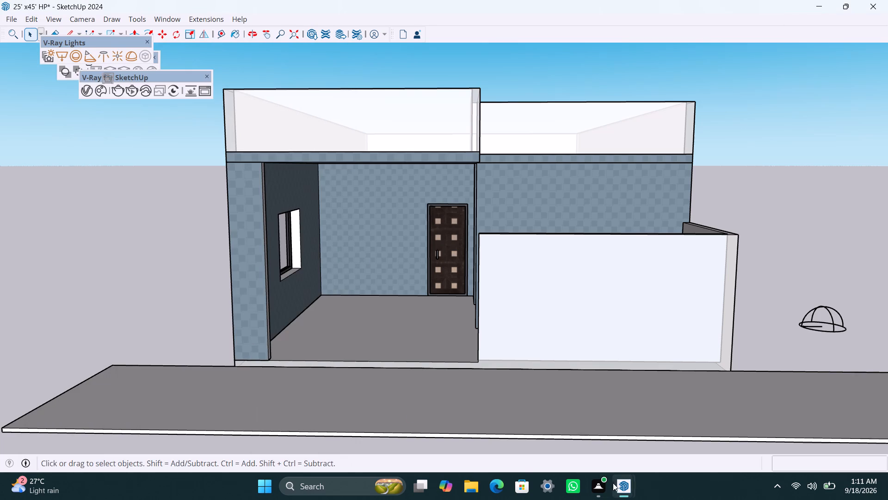
Apply the Asphalt A02 100cm material to the front strip and give it a tri-planar texture projection.
{"action": "left_click", "coordinate": [672, 433]}
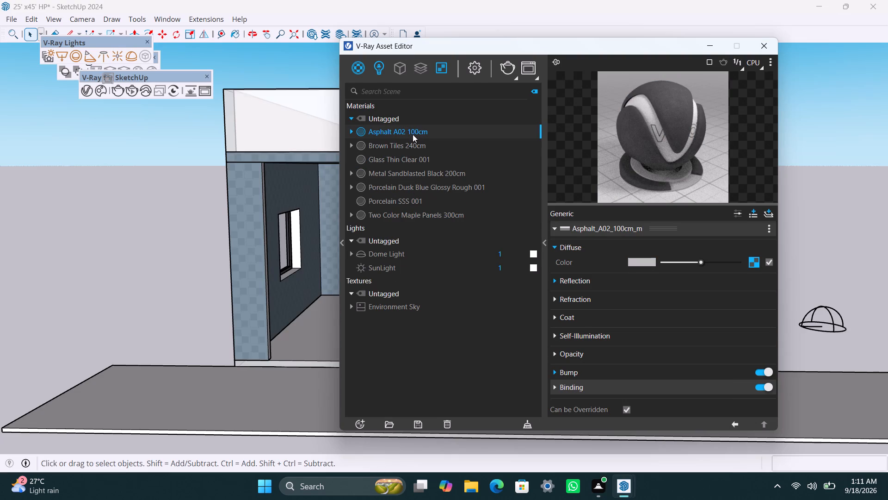
{"action": "right_click", "coordinate": [413, 134]}
{"action": "left_click", "coordinate": [237, 400]}
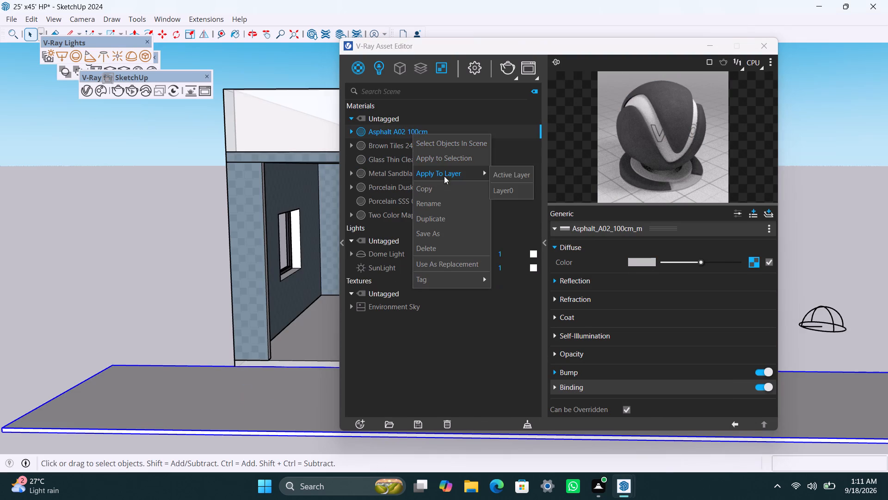
{"action": "left_click", "coordinate": [450, 154]}
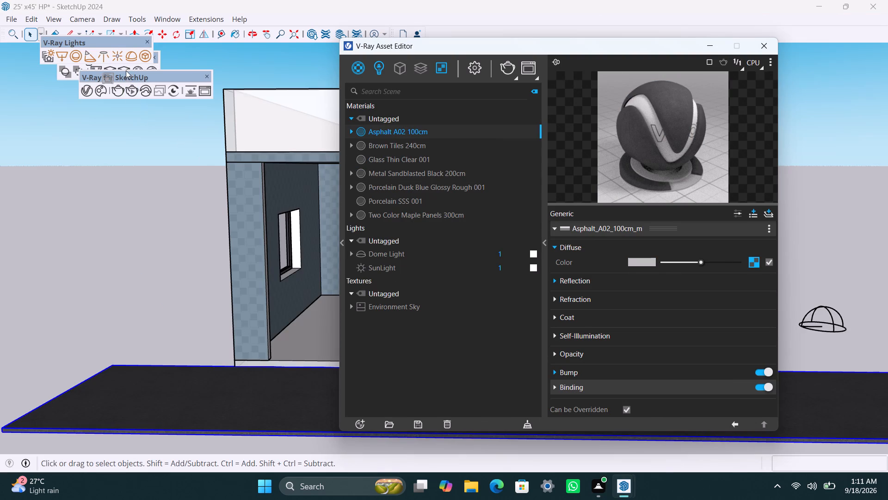
{"action": "left_click", "coordinate": [124, 66]}
Save the house model and minimize the V-Ray Asset Editor.
{"action": "key", "text": "ctrl+s"}
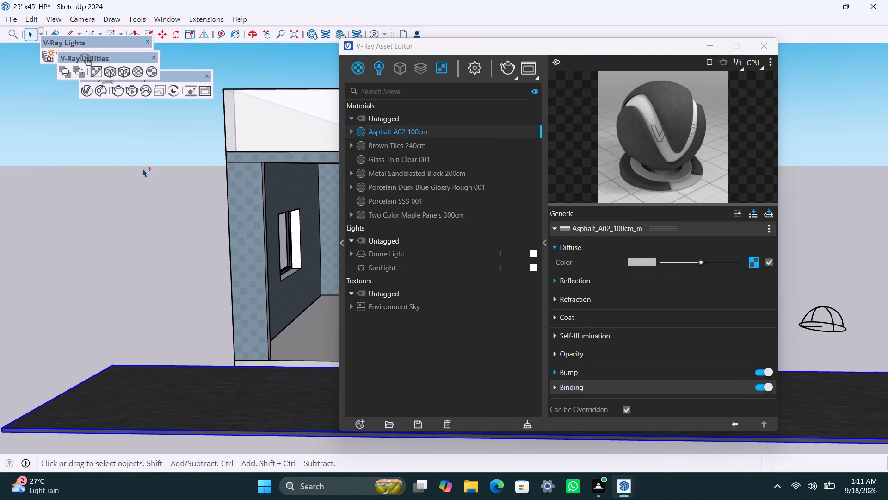
{"action": "left_click", "coordinate": [705, 45]}
Switch to File Explorer and open the SketchUp file terrain,+gates+sub+8MB+collection from the Materials folder.
{"action": "left_click", "coordinate": [477, 476]}
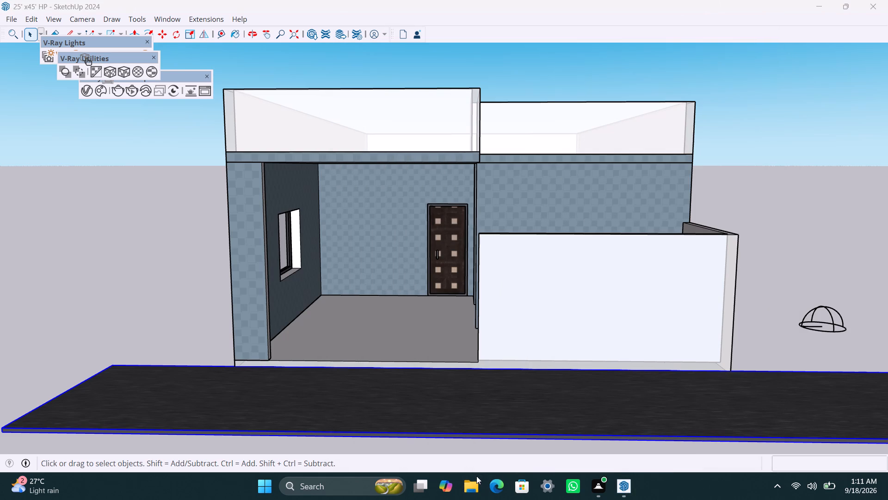
{"action": "double_click", "coordinate": [55, 331]}
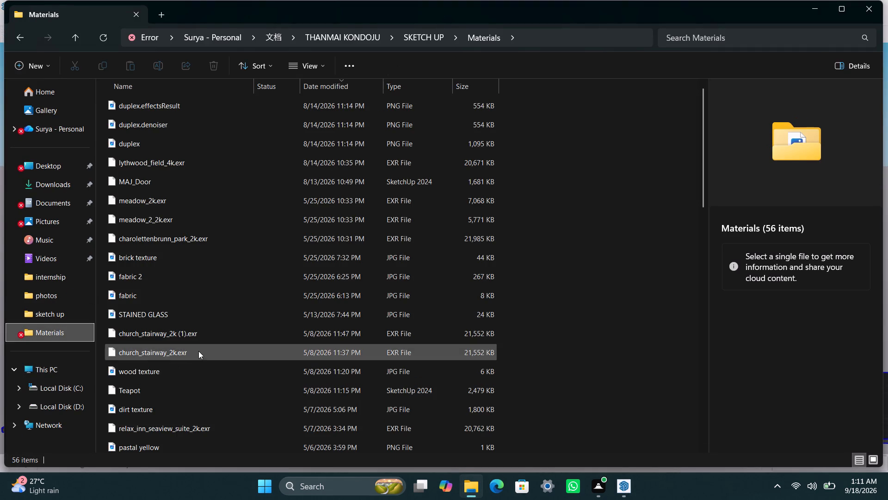
{"action": "scroll", "coordinate": [198, 350], "scroll_direction": "down", "scroll_amount": 3}
{"action": "scroll", "coordinate": [211, 297], "scroll_direction": "down", "scroll_amount": 2}
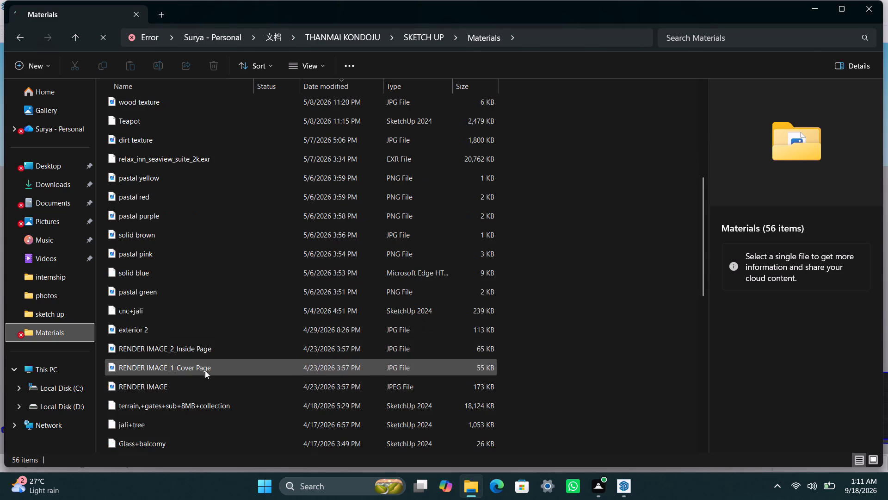
{"action": "double_click", "coordinate": [196, 401]}
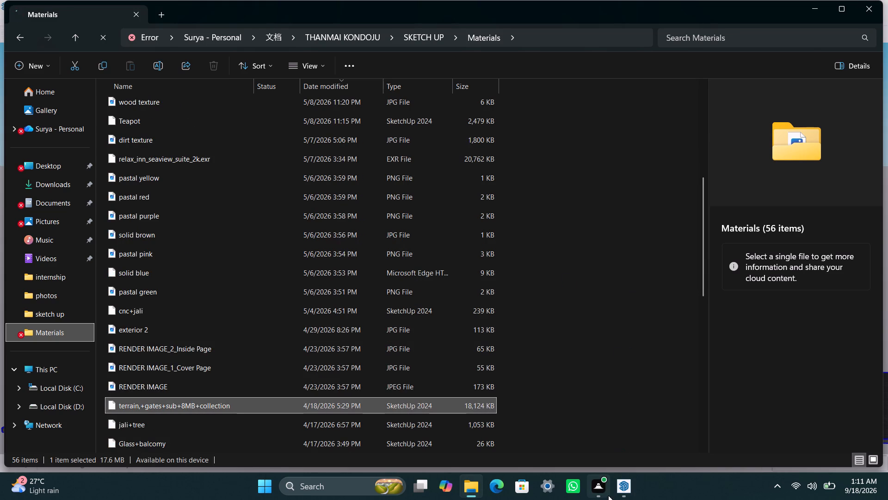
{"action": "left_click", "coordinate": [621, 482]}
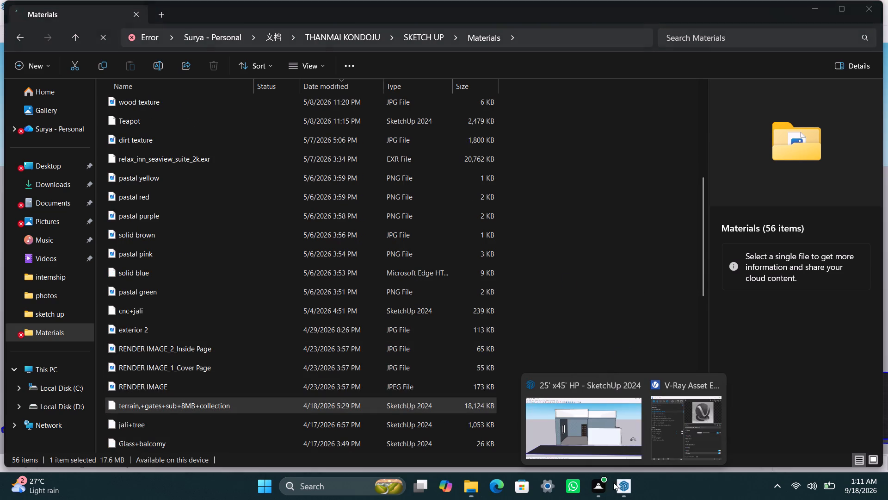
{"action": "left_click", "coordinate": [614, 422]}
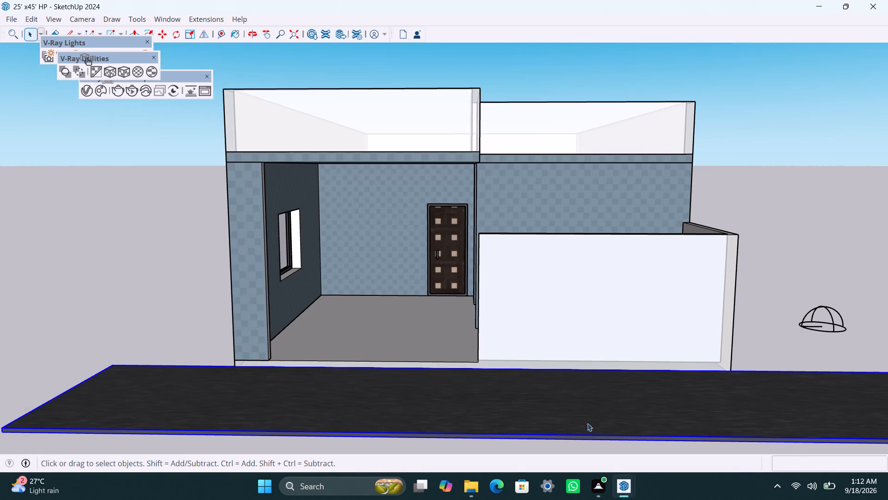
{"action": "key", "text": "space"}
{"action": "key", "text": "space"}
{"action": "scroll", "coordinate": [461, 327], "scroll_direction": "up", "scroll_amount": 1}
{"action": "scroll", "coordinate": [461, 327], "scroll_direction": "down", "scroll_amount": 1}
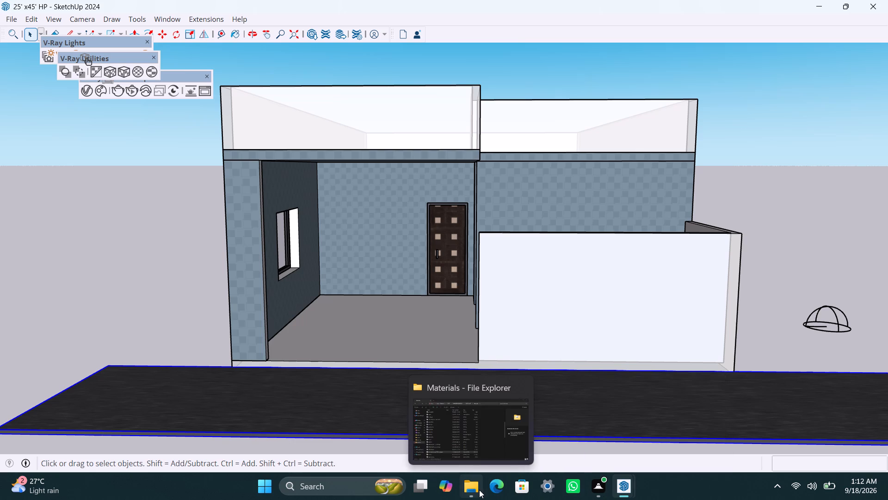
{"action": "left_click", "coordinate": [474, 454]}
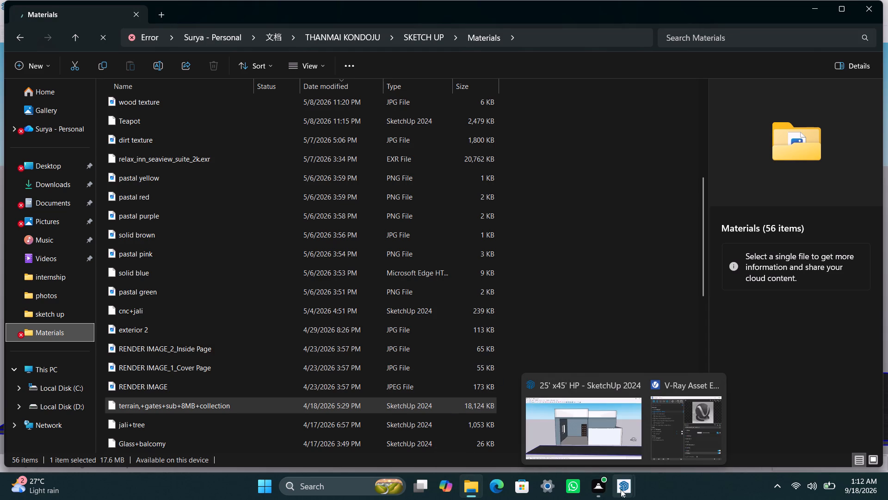
Switch to SketchUp and set the V-Ray render quality to High+, keeping Update Effects at At the End, with the V-Ray denoiser on.
{"action": "left_click", "coordinate": [621, 439]}
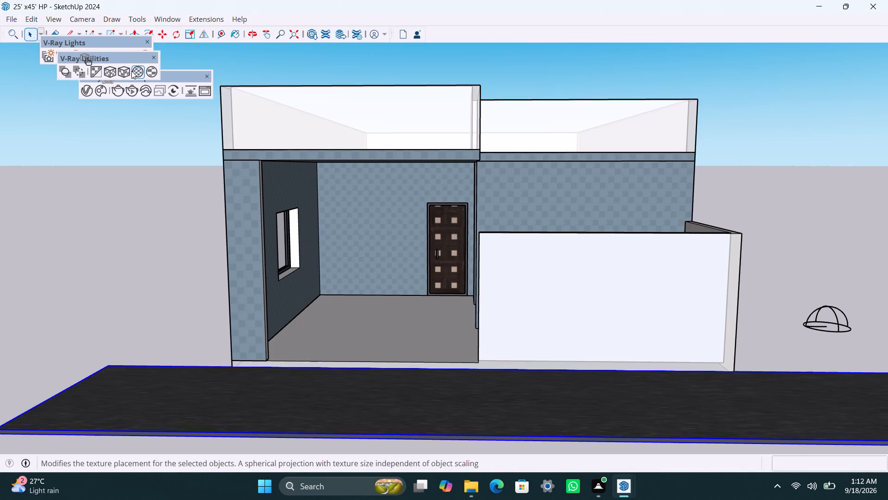
{"action": "left_click", "coordinate": [88, 90]}
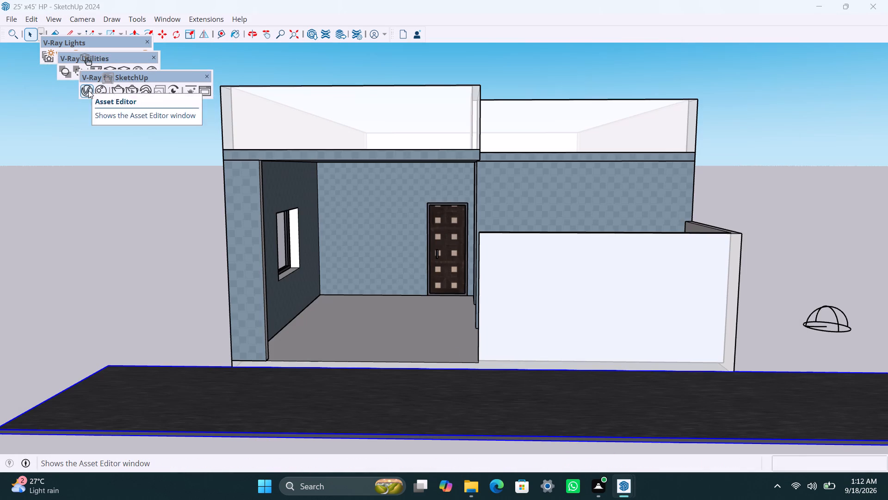
{"action": "left_click", "coordinate": [474, 62]}
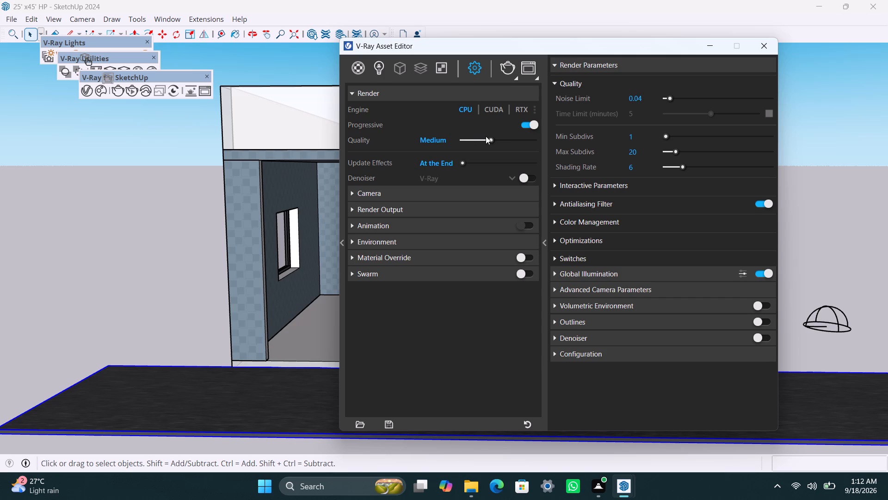
{"action": "left_click_drag", "start_coordinate": [487, 135], "coordinate": [527, 136]}
{"action": "left_click_drag", "start_coordinate": [465, 162], "coordinate": [482, 166]}
{"action": "left_click_drag", "start_coordinate": [479, 161], "coordinate": [467, 162]}
{"action": "left_click_drag", "start_coordinate": [467, 162], "coordinate": [460, 161]}
{"action": "left_click_drag", "start_coordinate": [490, 138], "coordinate": [517, 142]}
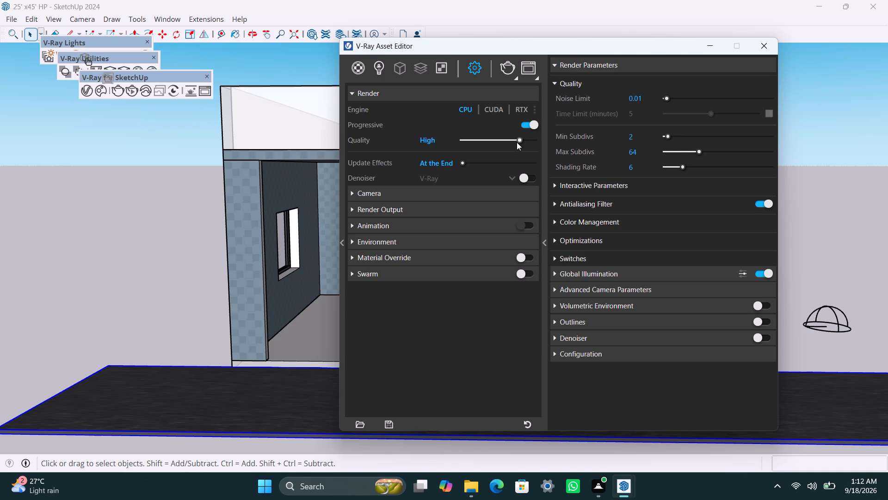
{"action": "left_click_drag", "start_coordinate": [517, 142], "coordinate": [541, 142]}
{"action": "left_click", "coordinate": [526, 176]}
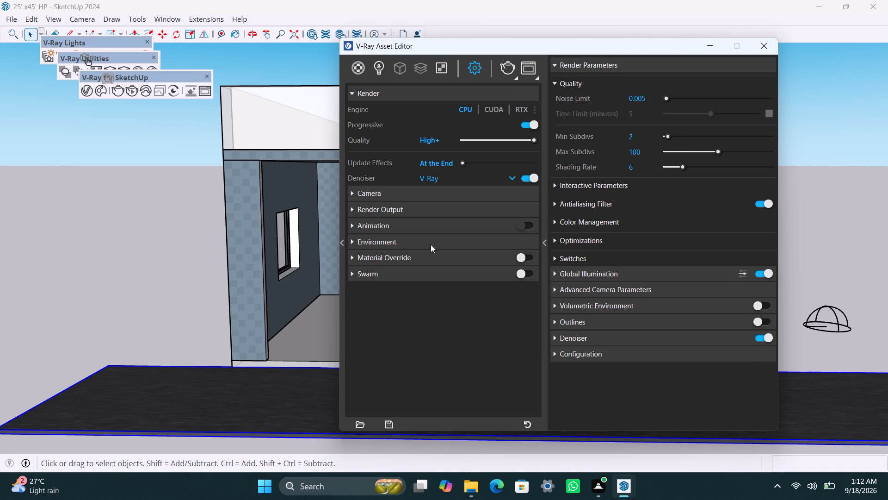
In the render output settings, enable the safe frame and enter an image width of 1500 and a height of 1125.
{"action": "scroll", "coordinate": [378, 237], "scroll_direction": "up", "scroll_amount": 1}
{"action": "left_click", "coordinate": [349, 208]}
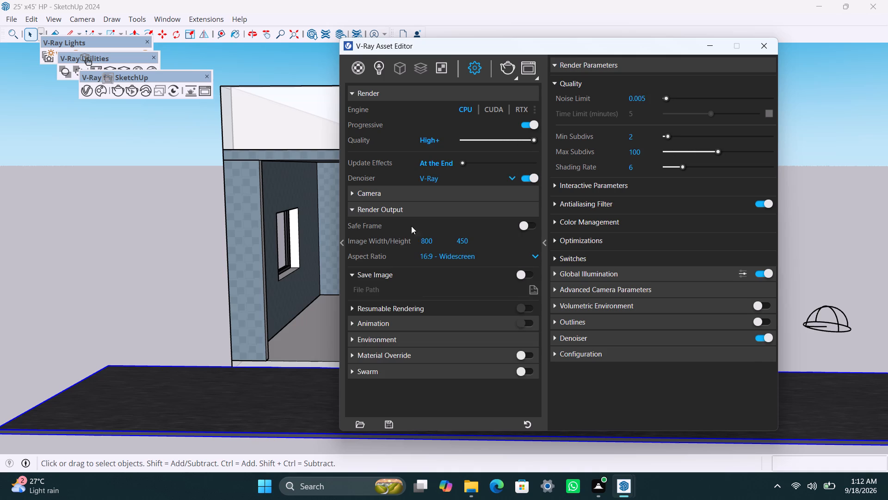
{"action": "left_click", "coordinate": [518, 222]}
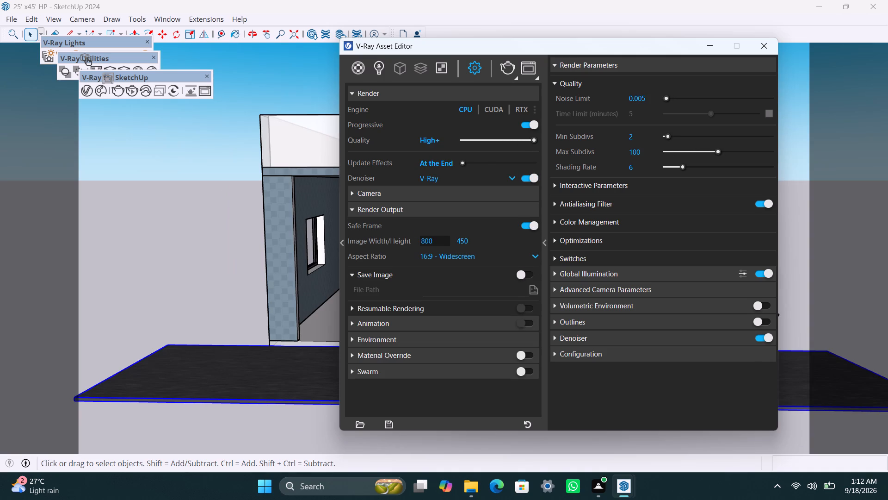
{"action": "left_click_drag", "start_coordinate": [438, 237], "coordinate": [408, 237]}
{"action": "key", "text": "1"}
{"action": "type", "text": "500"}
{"action": "left_click", "coordinate": [503, 241]}
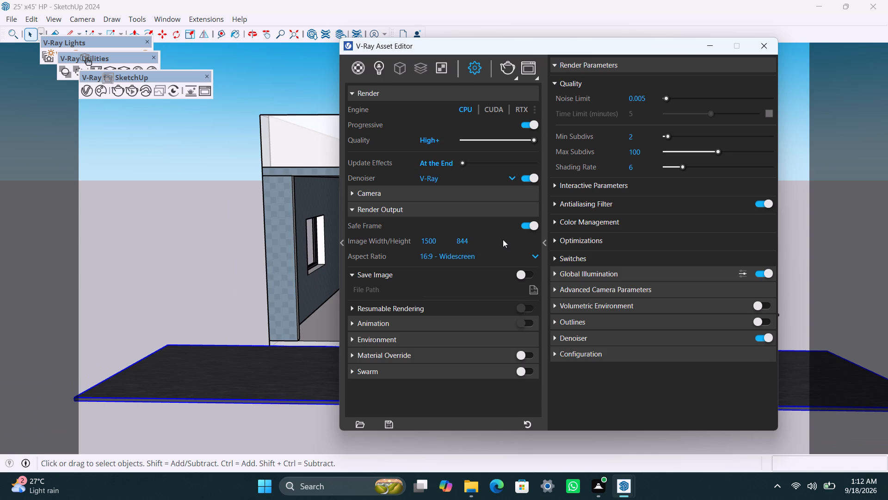
{"action": "left_click_drag", "start_coordinate": [503, 239], "coordinate": [490, 240]}
{"action": "left_click", "coordinate": [488, 240]}
{"action": "left_click_drag", "start_coordinate": [475, 239], "coordinate": [452, 239]}
{"action": "type", "text": "11"}
{"action": "key", "text": "2"}
{"action": "key", "text": "5"}
Change the render output's aspect ratio to Custom with an aspect width of 1.3333.
{"action": "left_click", "coordinate": [468, 253]}
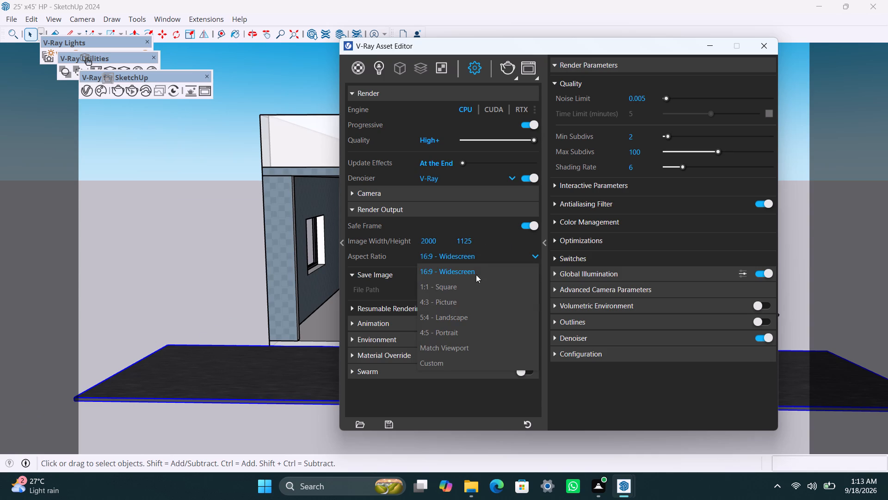
{"action": "left_click", "coordinate": [469, 359]}
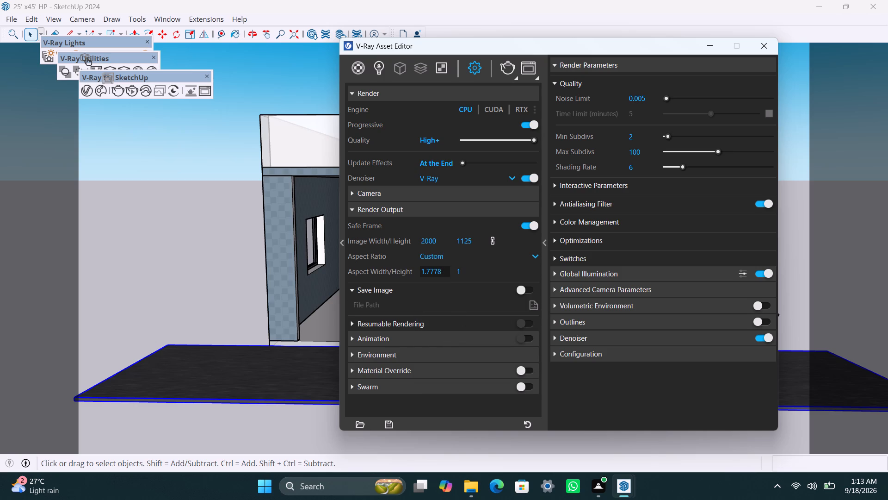
{"action": "left_click_drag", "start_coordinate": [449, 269], "coordinate": [402, 267]}
{"action": "type", "text": "1.33"}
{"action": "type", "text": "33"}
Enable automatic image saving and set the output file to 25' x45' HP as PNG in the photos folder.
{"action": "left_click", "coordinate": [519, 285]}
{"action": "left_click", "coordinate": [530, 301]}
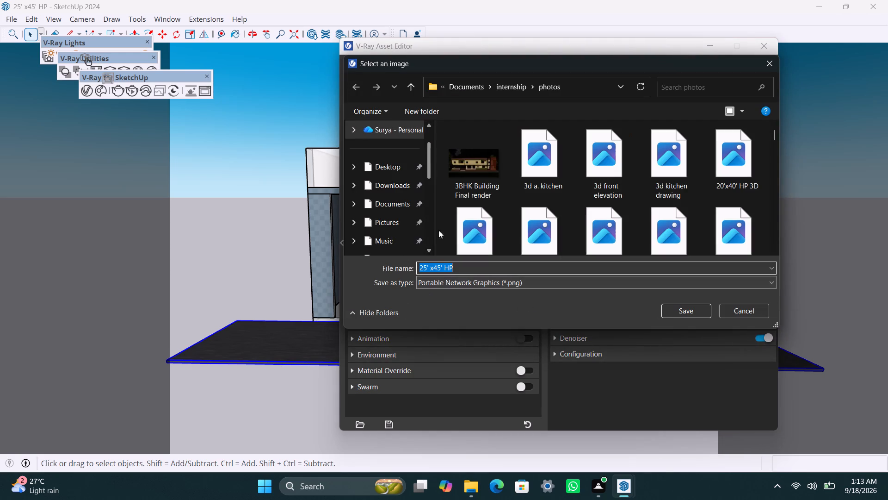
{"action": "left_click", "coordinate": [686, 306]}
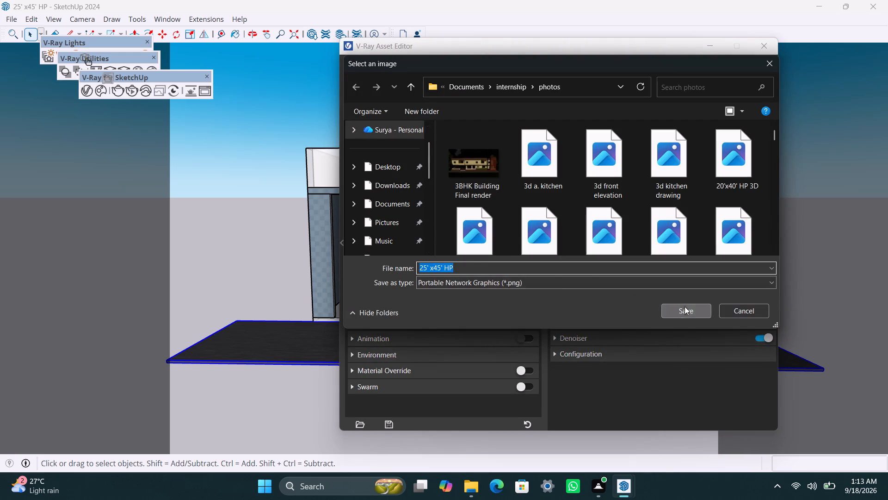
Set the render quality's noise limit to 0.01 and its max subdivs to 64.
{"action": "scroll", "coordinate": [439, 341], "scroll_direction": "down", "scroll_amount": 4}
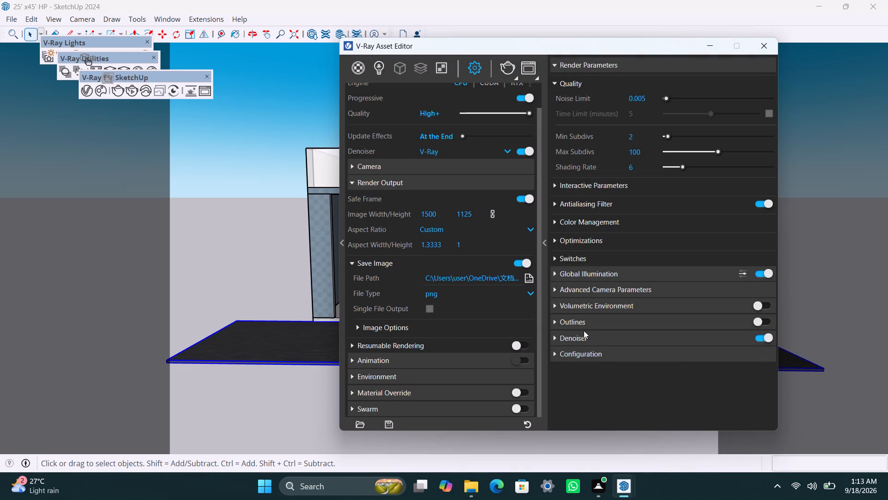
{"action": "scroll", "coordinate": [588, 322], "scroll_direction": "up", "scroll_amount": 2}
{"action": "left_click_drag", "start_coordinate": [654, 100], "coordinate": [606, 103]}
{"action": "type", "text": "0.01"}
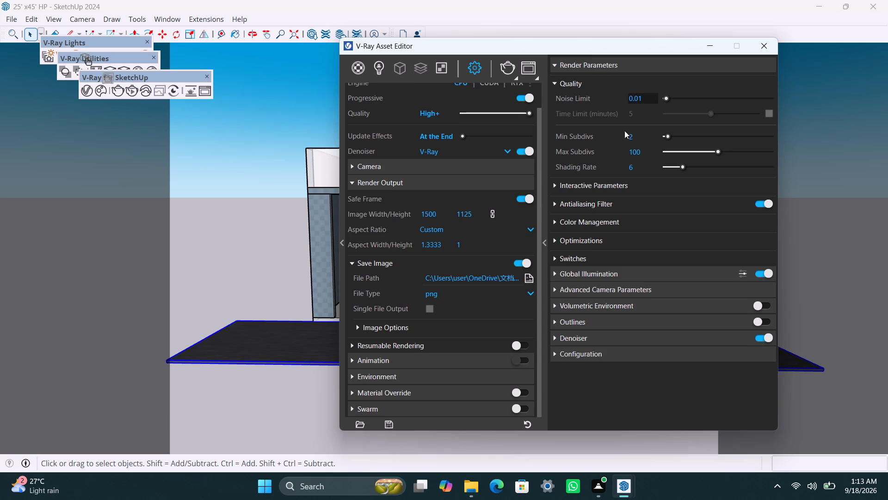
{"action": "left_click_drag", "start_coordinate": [649, 147], "coordinate": [630, 148]}
{"action": "left_click_drag", "start_coordinate": [630, 148], "coordinate": [625, 148]}
{"action": "key", "text": "6"}
{"action": "key", "text": "4"}
Set the global illumination light cache subdivs to 1500.
{"action": "left_click", "coordinate": [557, 273]}
{"action": "left_click_drag", "start_coordinate": [654, 342], "coordinate": [620, 337]}
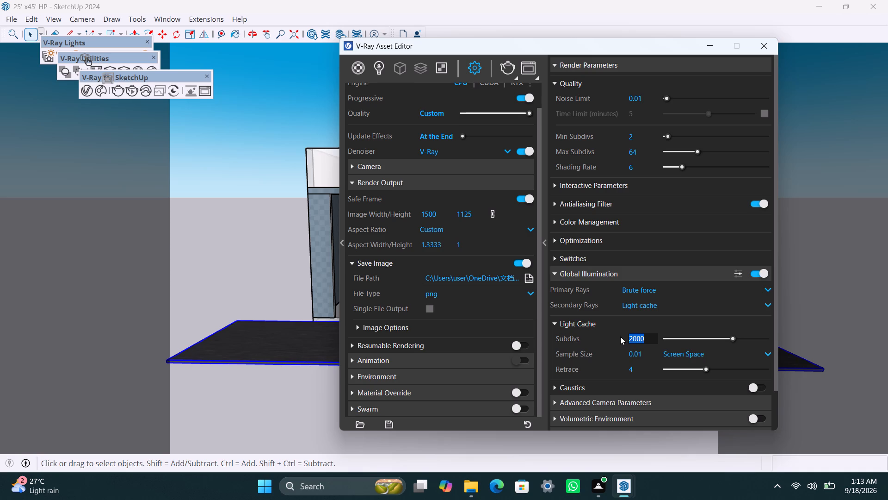
{"action": "key", "text": "1"}
{"action": "key", "text": "5"}
{"action": "type", "text": "00"}
Set the Dome Light intensity to 15 and the SunLight intensity to 0.5.
{"action": "left_click", "coordinate": [382, 66]}
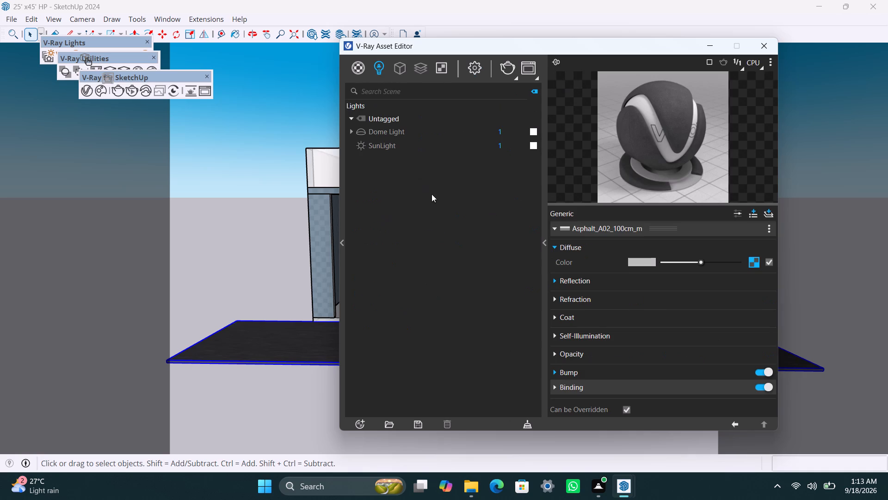
{"action": "left_click_drag", "start_coordinate": [505, 128], "coordinate": [493, 129]}
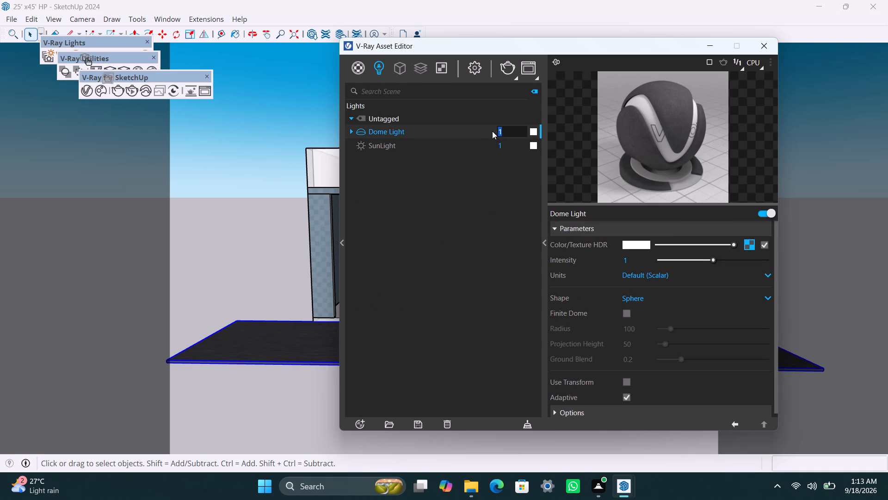
{"action": "key", "text": "1"}
{"action": "key", "text": "5"}
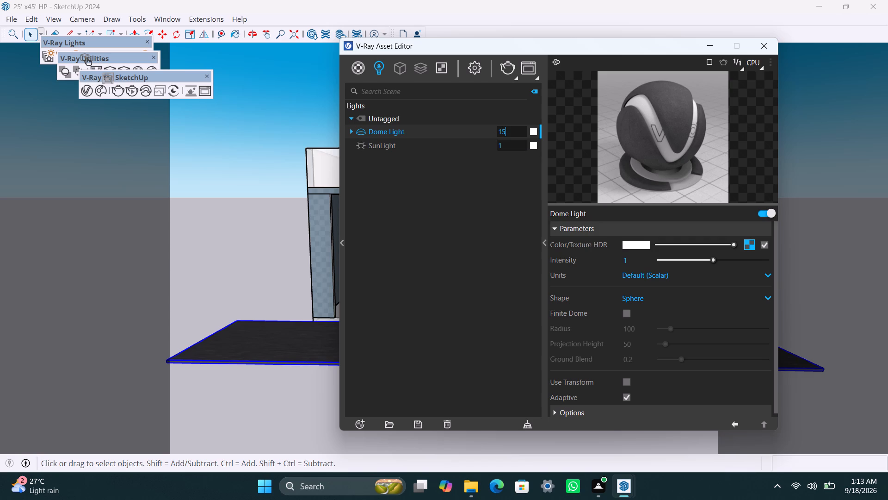
{"action": "left_click", "coordinate": [524, 146]}
{"action": "left_click_drag", "start_coordinate": [516, 145], "coordinate": [498, 147]}
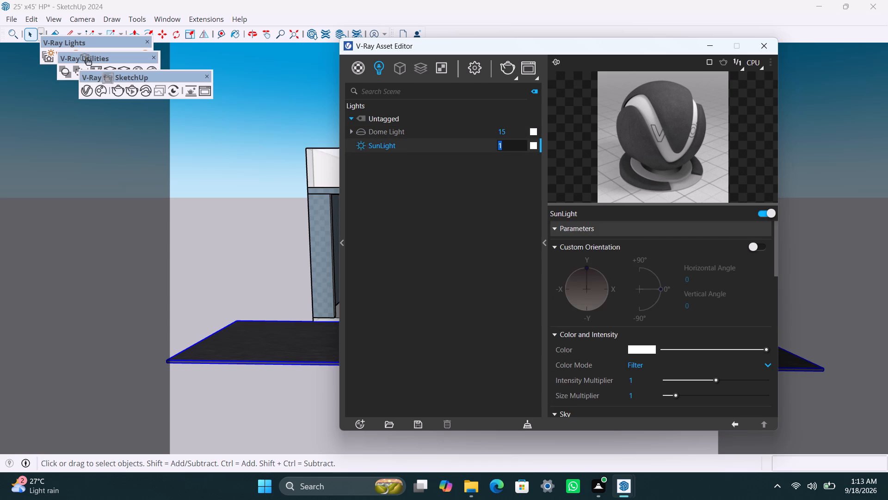
{"action": "type", "text": "0.5"}
{"action": "left_click", "coordinate": [515, 200]}
Open the file selection for the Dome Light's HDR texture bitmap.
{"action": "left_click", "coordinate": [498, 134]}
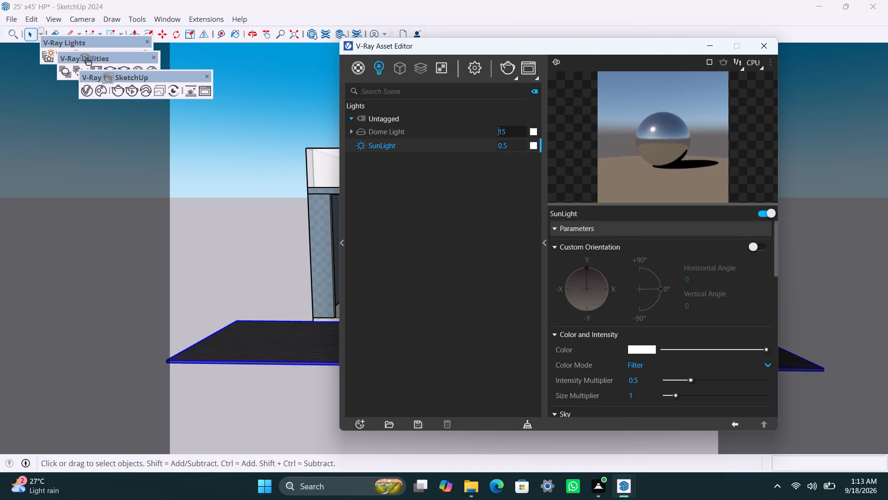
{"action": "left_click", "coordinate": [746, 243]}
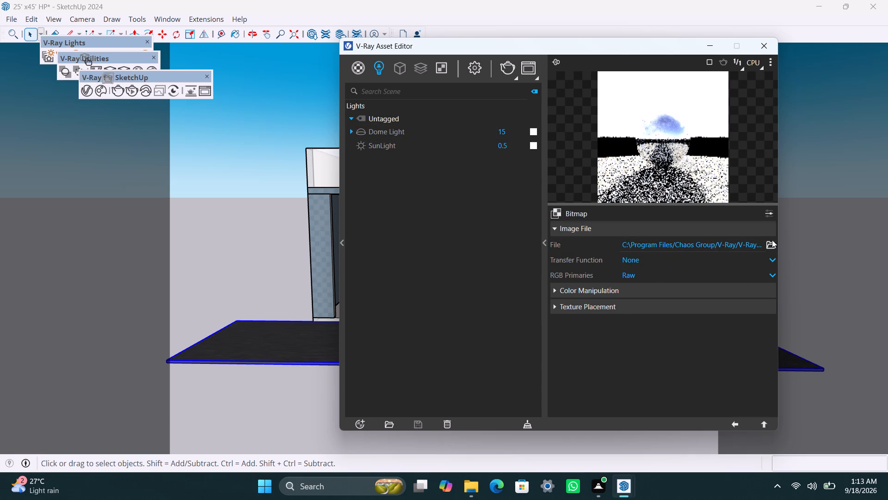
{"action": "left_click", "coordinate": [772, 243]}
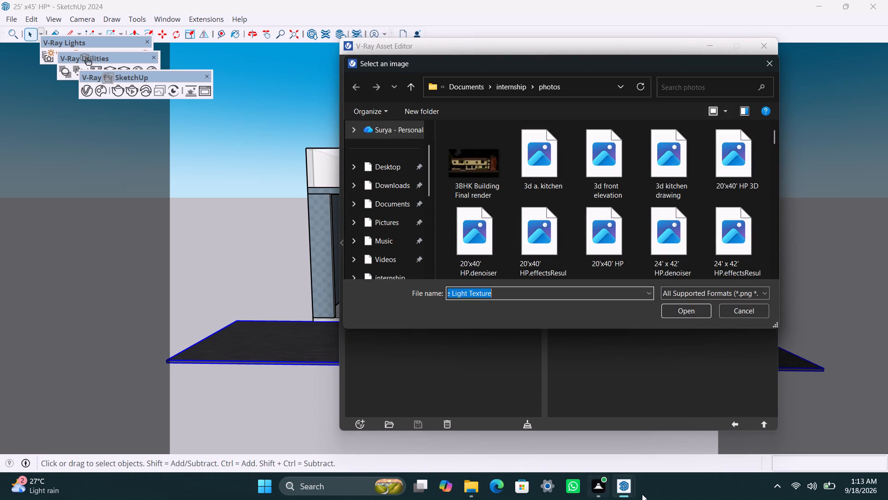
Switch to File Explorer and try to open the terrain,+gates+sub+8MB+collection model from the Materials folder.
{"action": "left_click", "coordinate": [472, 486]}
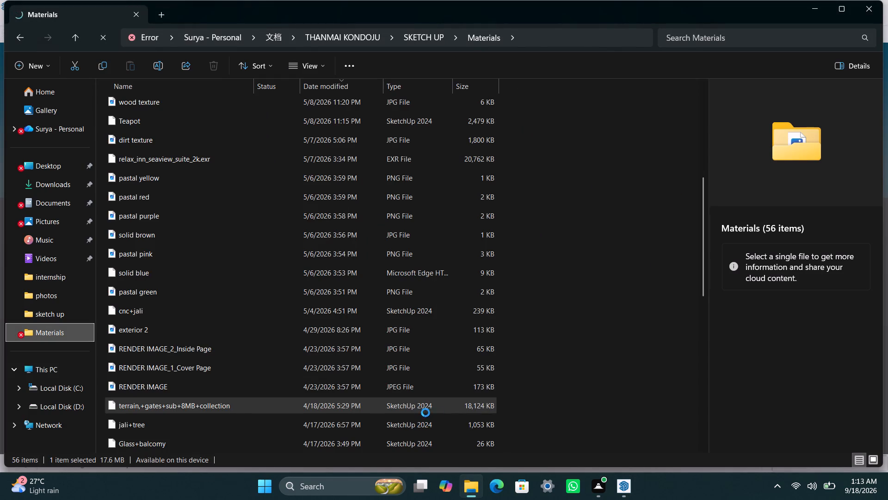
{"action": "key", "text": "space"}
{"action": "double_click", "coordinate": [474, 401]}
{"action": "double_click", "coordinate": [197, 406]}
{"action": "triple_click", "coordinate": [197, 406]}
Back in the V-Ray Asset Editor, load charolettenbrunn_park_2k.exr from the Materials folder as the Dome Light texture, and minimise the editor.
{"action": "left_click", "coordinate": [617, 481]}
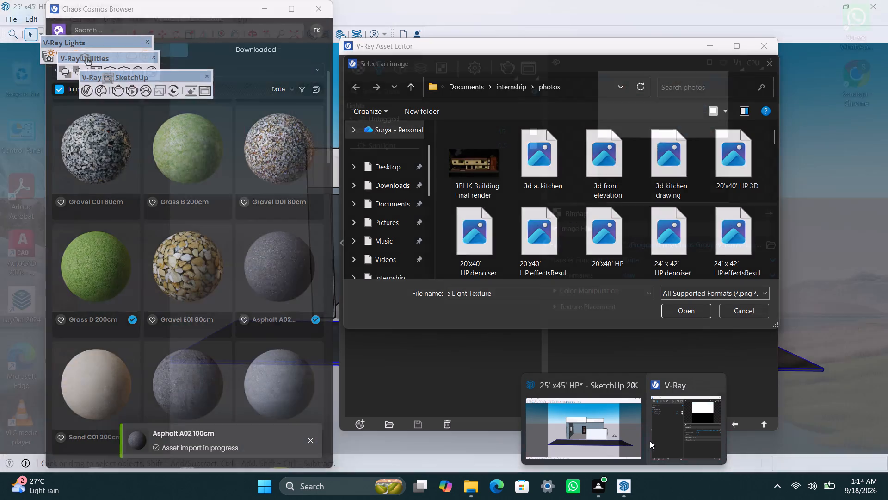
{"action": "left_click", "coordinate": [659, 438]}
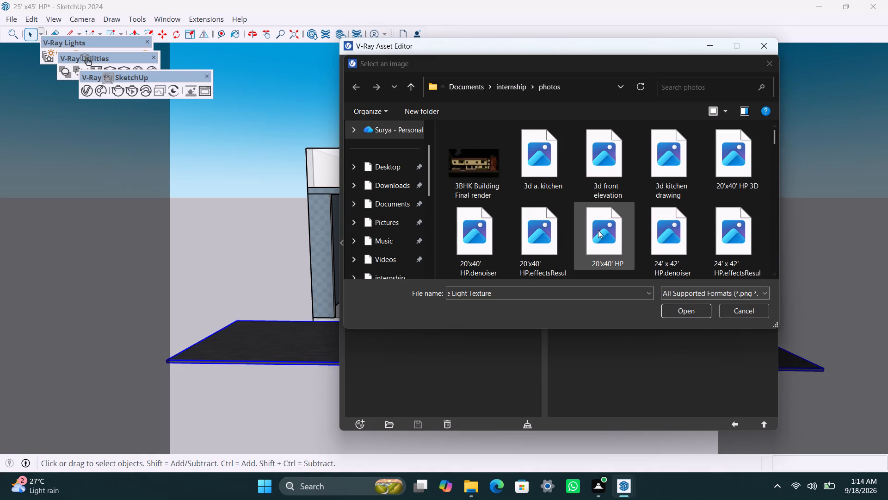
{"action": "scroll", "coordinate": [598, 229], "scroll_direction": "down", "scroll_amount": 2}
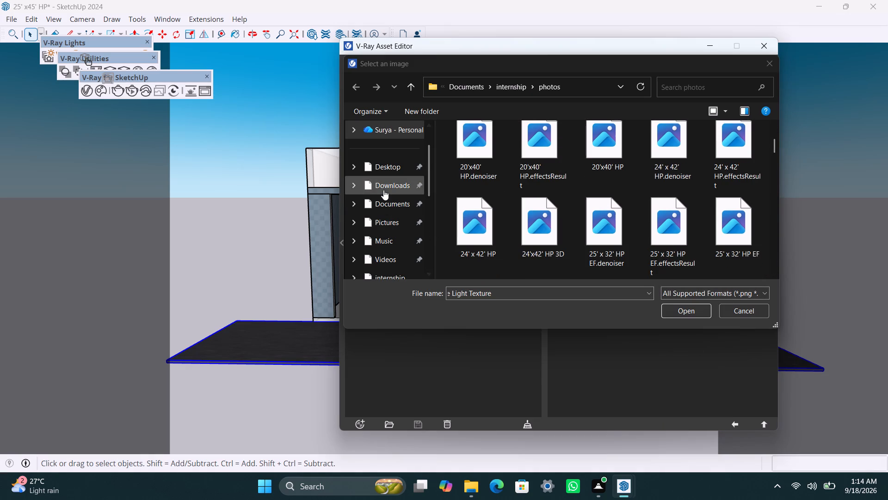
{"action": "double_click", "coordinate": [388, 206]}
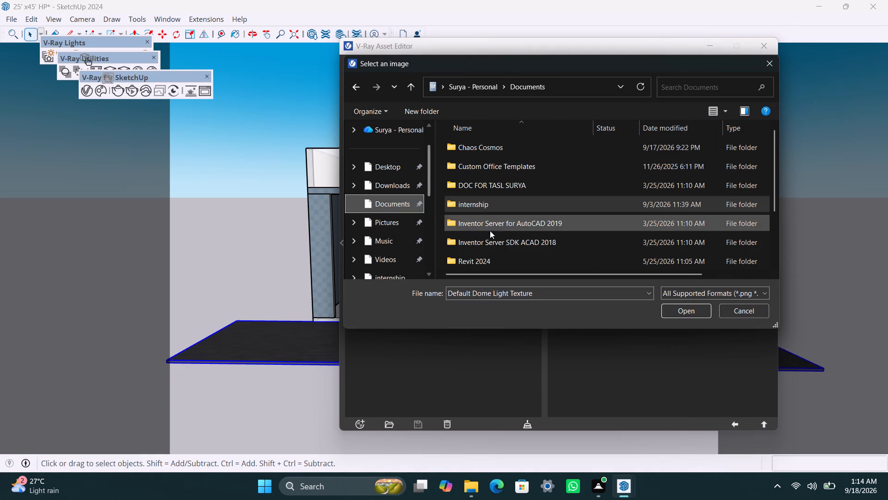
{"action": "scroll", "coordinate": [484, 240], "scroll_direction": "down", "scroll_amount": 2}
{"action": "scroll", "coordinate": [416, 240], "scroll_direction": "down", "scroll_amount": 3}
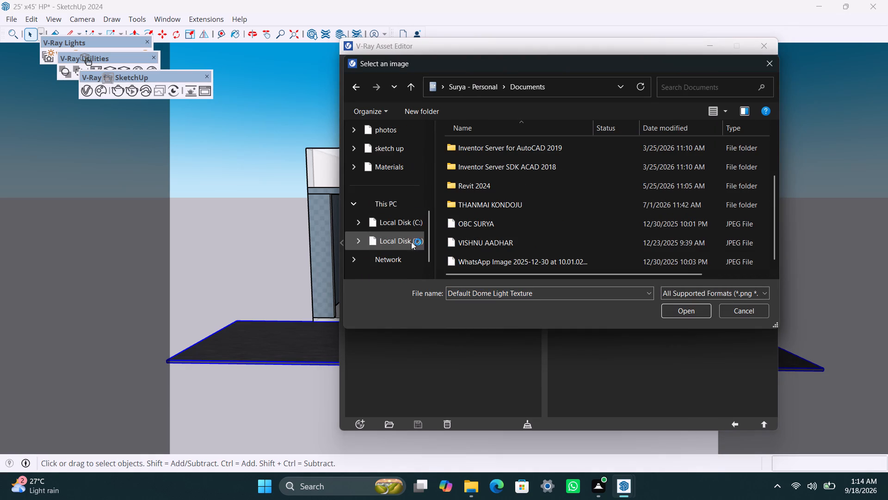
{"action": "double_click", "coordinate": [387, 171]}
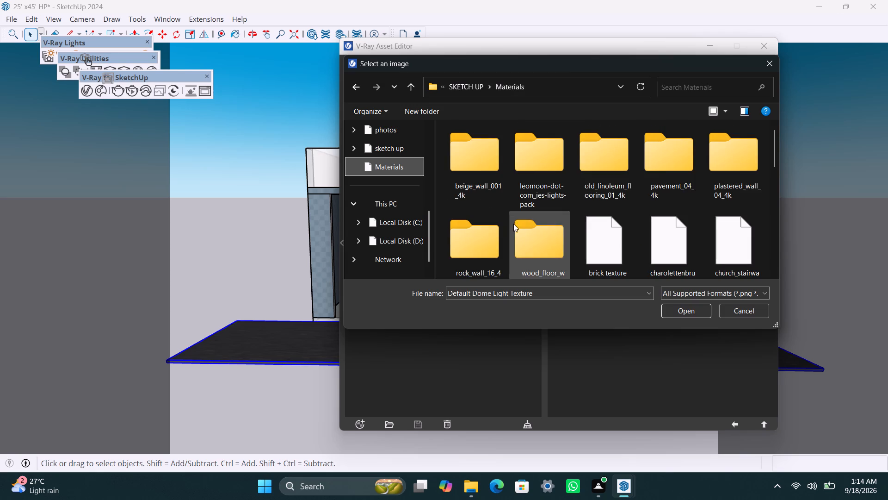
{"action": "scroll", "coordinate": [630, 229], "scroll_direction": "down", "scroll_amount": 1}
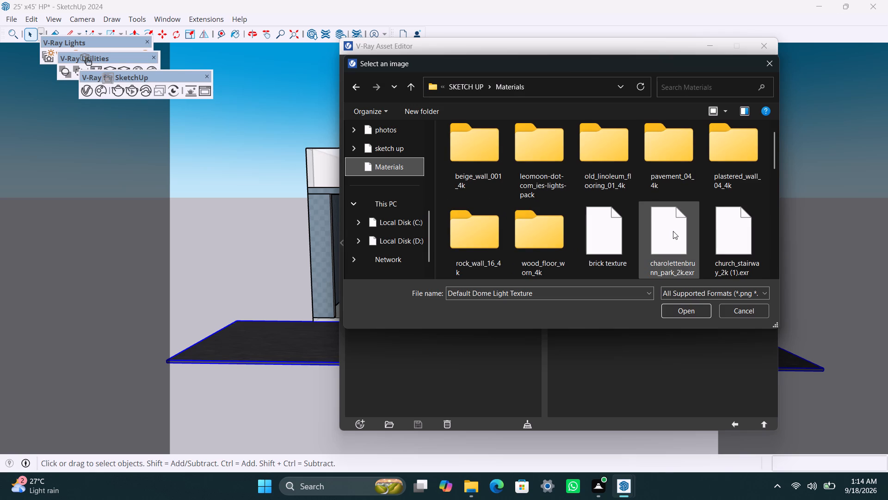
{"action": "double_click", "coordinate": [673, 231]}
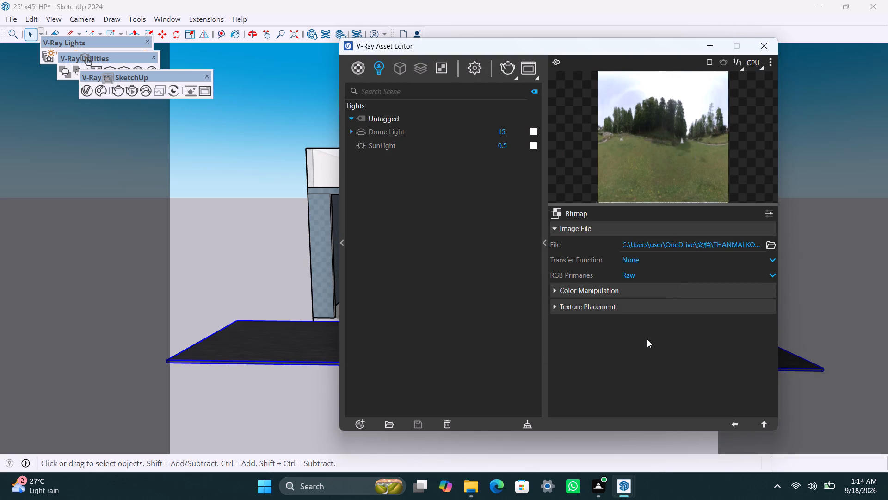
{"action": "left_click", "coordinate": [714, 45]}
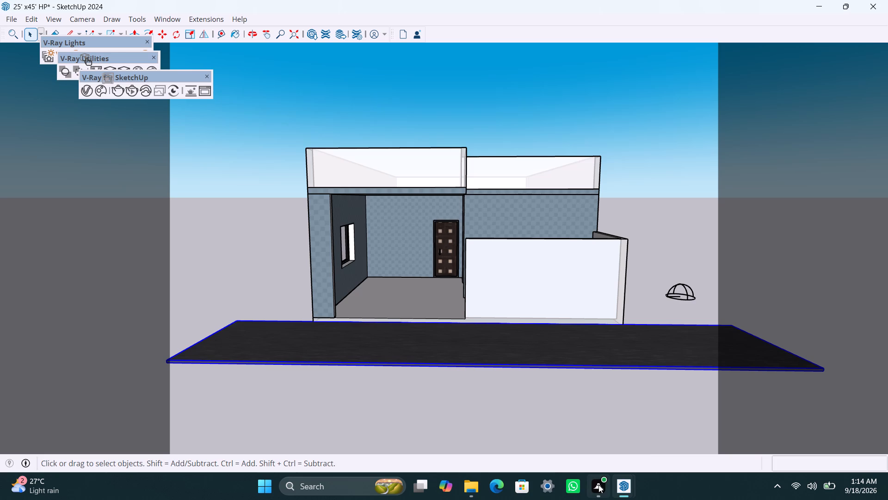
Switch to File Explorer and close its Materials folder window.
{"action": "left_click", "coordinate": [472, 491]}
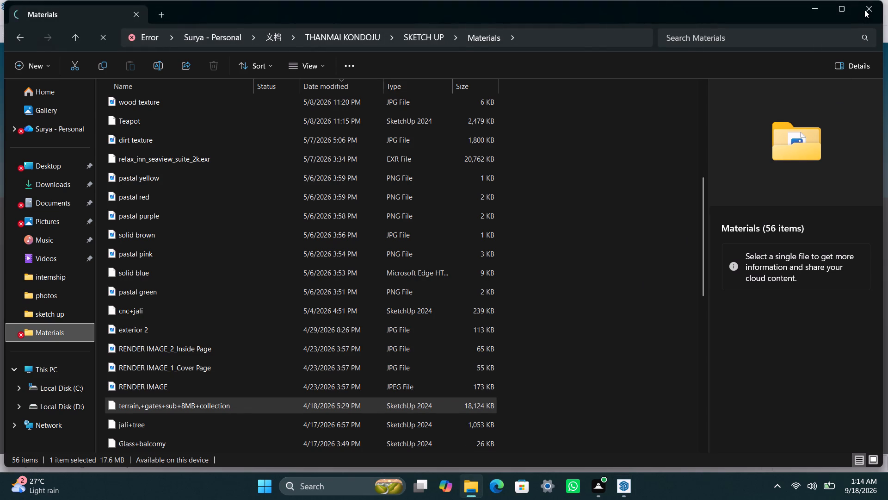
{"action": "left_click", "coordinate": [866, 9]}
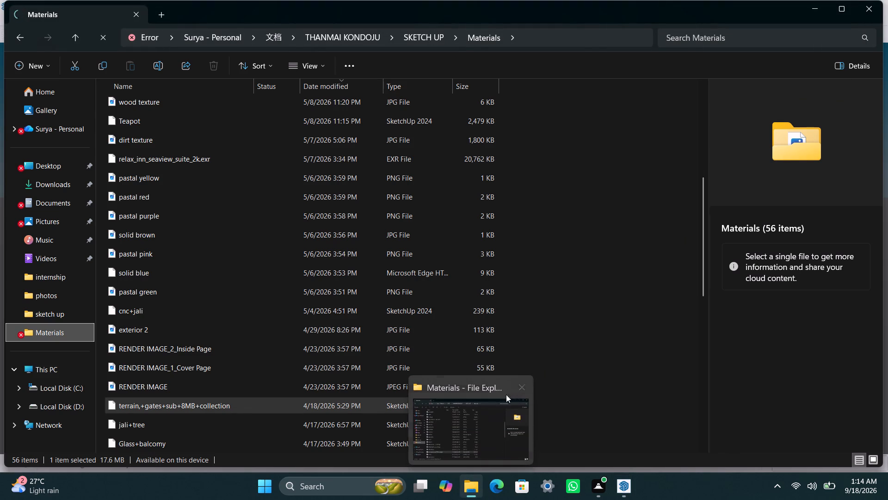
{"action": "left_click", "coordinate": [515, 385]}
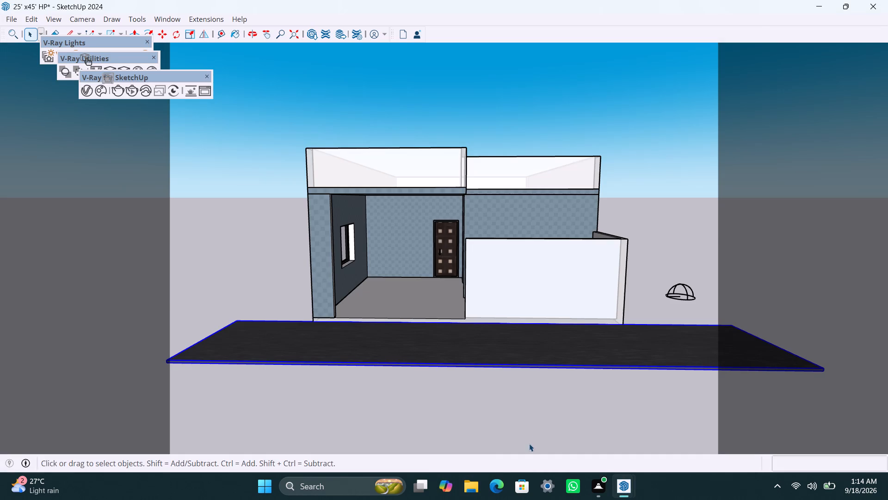
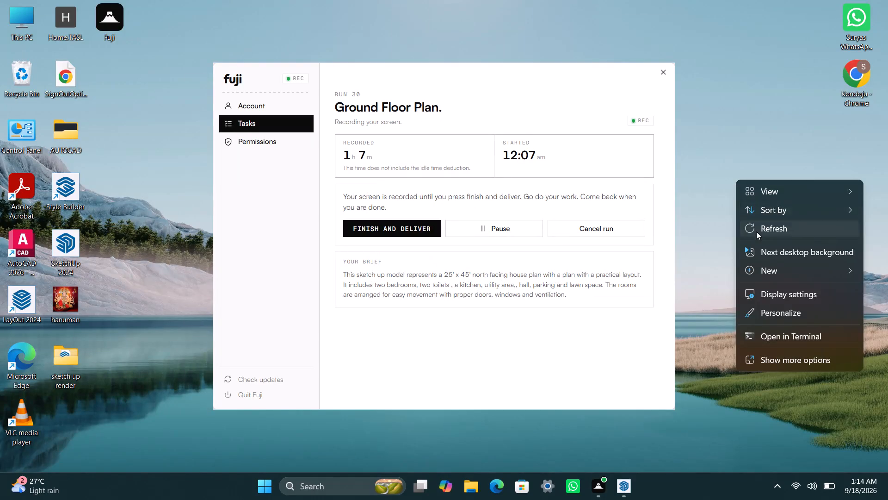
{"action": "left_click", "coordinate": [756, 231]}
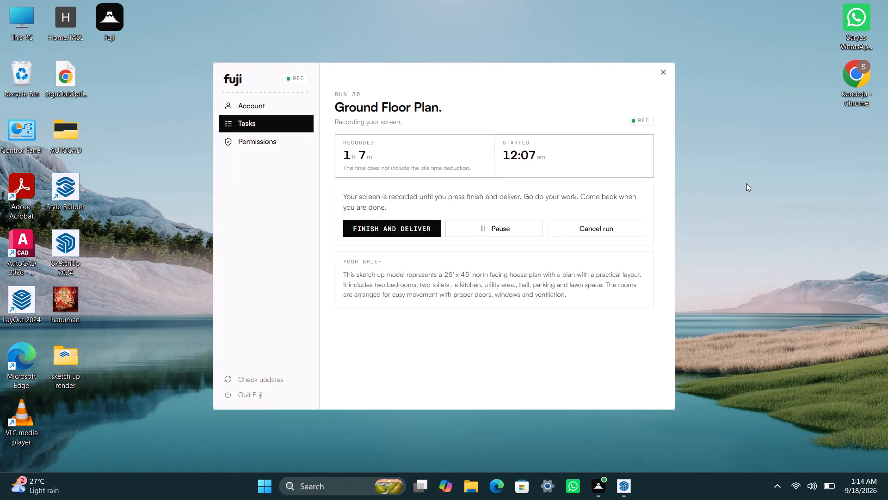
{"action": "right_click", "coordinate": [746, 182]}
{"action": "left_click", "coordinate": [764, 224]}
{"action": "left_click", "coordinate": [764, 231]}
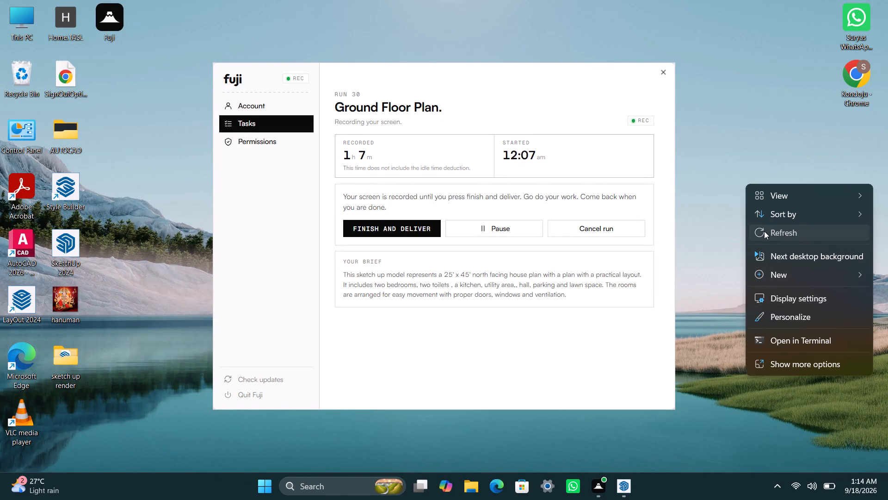
Open the terrain,+gates+sub+8MB+collection SketchUp file from the Materials folder, and close the folder window.
{"action": "double_click", "coordinate": [471, 487]}
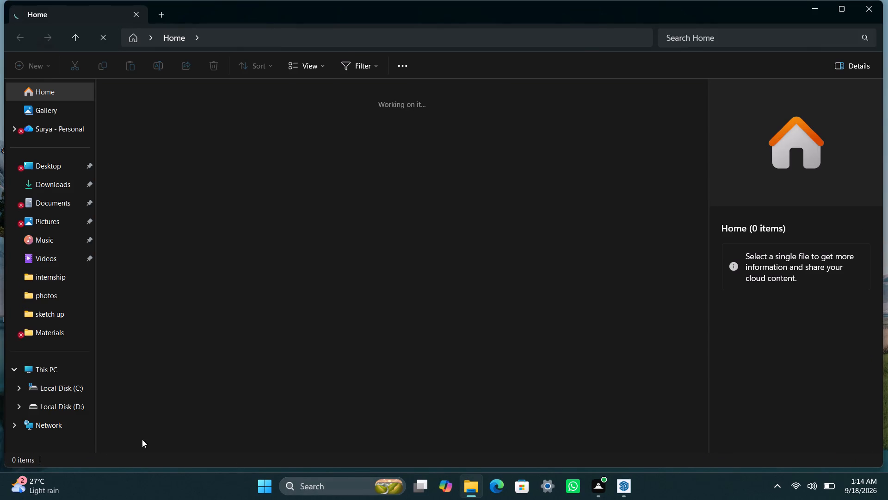
{"action": "double_click", "coordinate": [43, 333]}
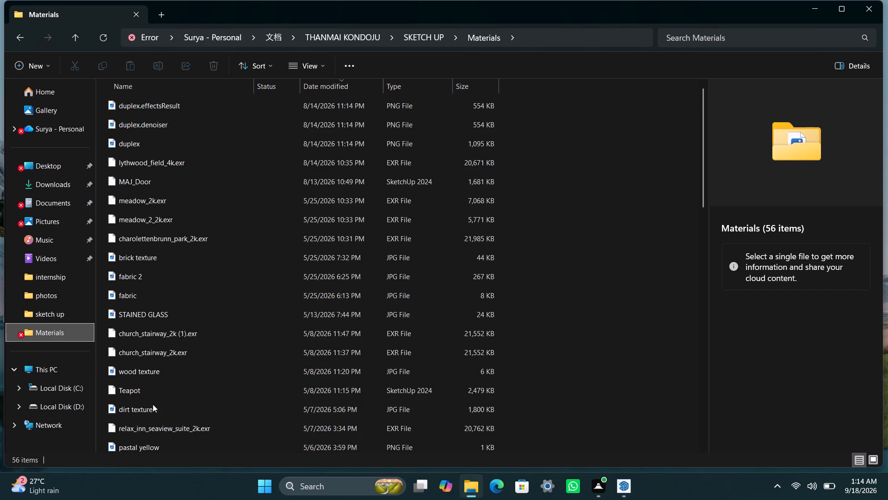
{"action": "scroll", "coordinate": [185, 372], "scroll_direction": "down", "scroll_amount": 5}
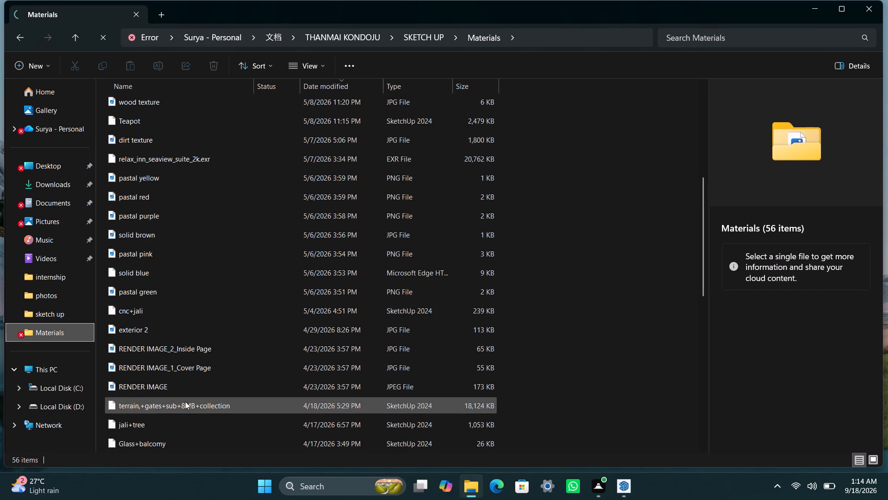
{"action": "double_click", "coordinate": [185, 400]}
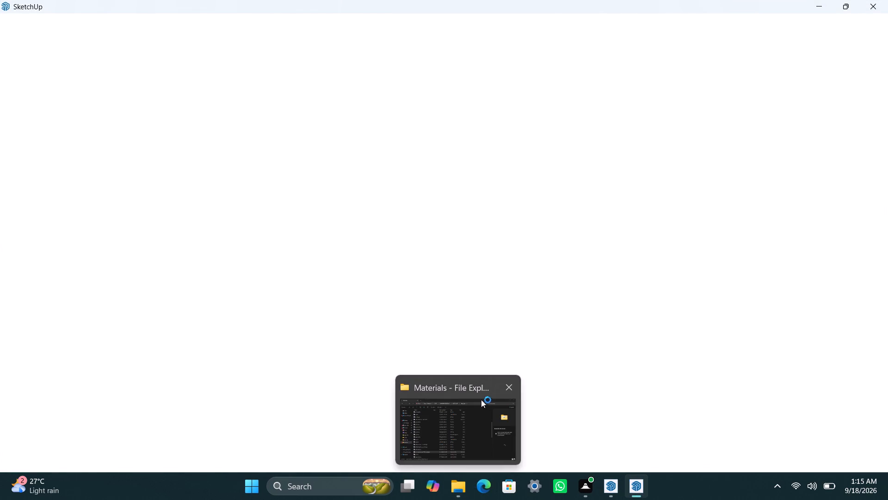
{"action": "left_click", "coordinate": [510, 388]}
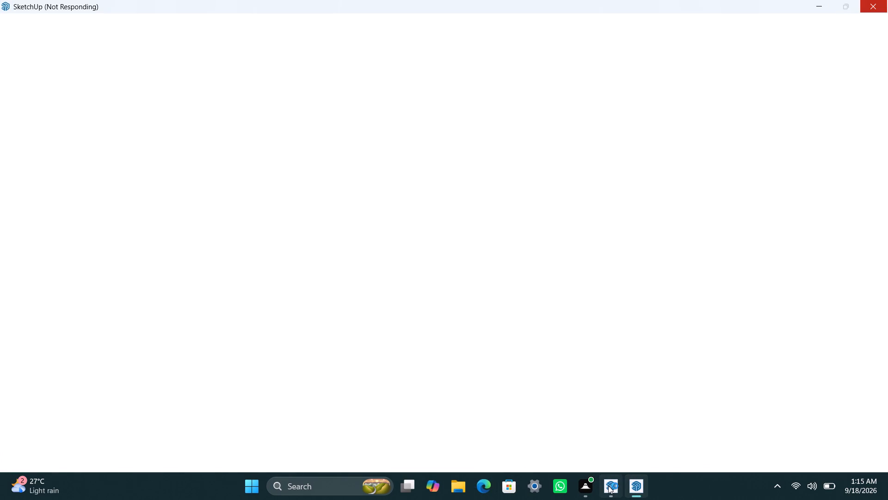
Return to the 25' x45' HP model, minimise the V-Ray Asset Editor and close the Chaos Cosmos Browser.
{"action": "left_click", "coordinate": [610, 435]}
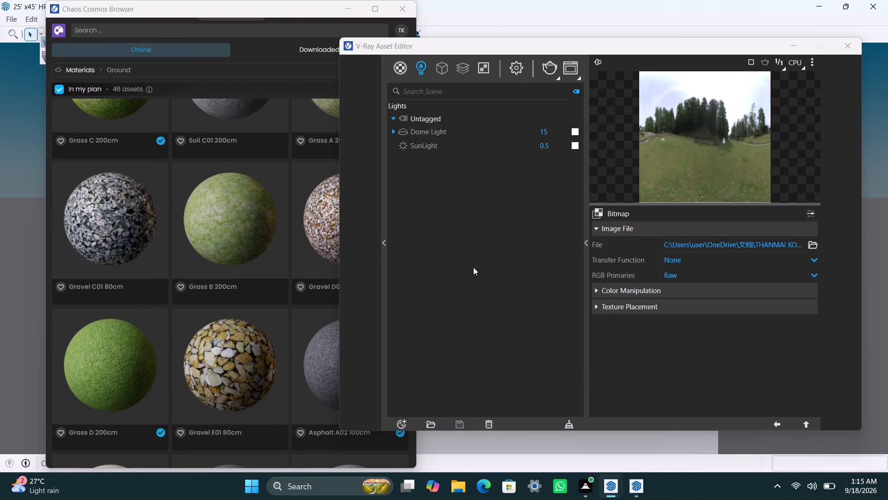
{"action": "left_click", "coordinate": [798, 48]}
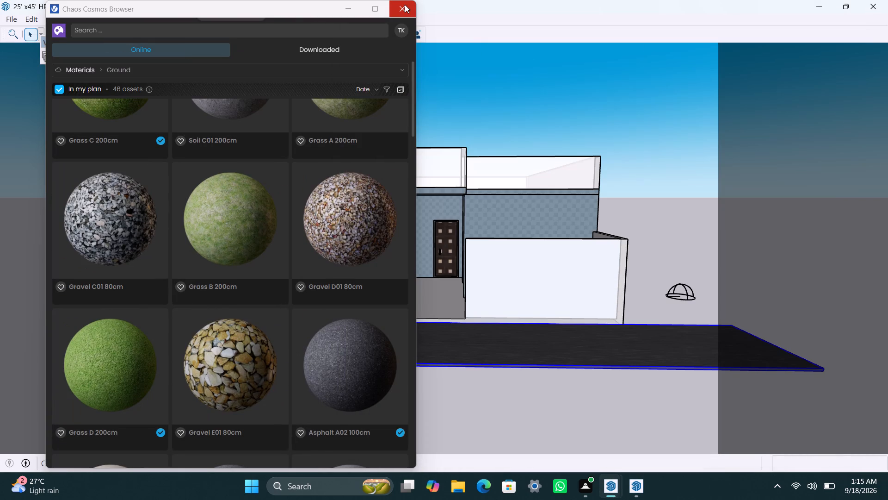
{"action": "left_click", "coordinate": [403, 3]}
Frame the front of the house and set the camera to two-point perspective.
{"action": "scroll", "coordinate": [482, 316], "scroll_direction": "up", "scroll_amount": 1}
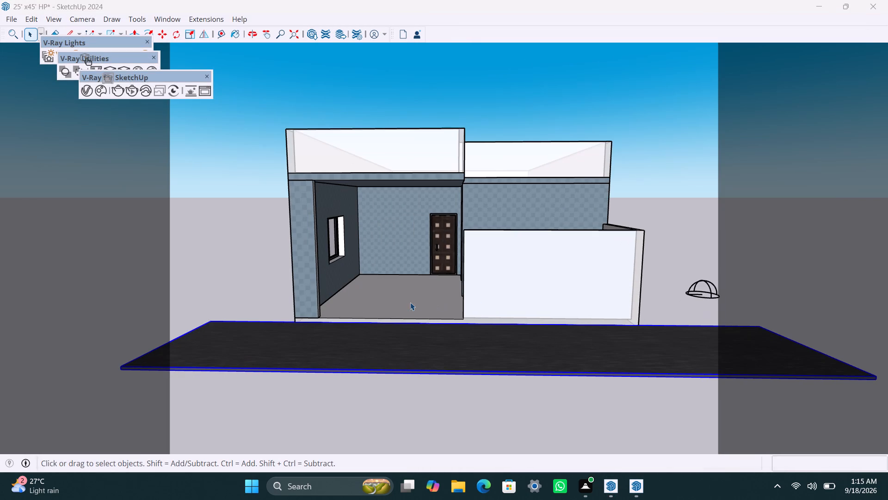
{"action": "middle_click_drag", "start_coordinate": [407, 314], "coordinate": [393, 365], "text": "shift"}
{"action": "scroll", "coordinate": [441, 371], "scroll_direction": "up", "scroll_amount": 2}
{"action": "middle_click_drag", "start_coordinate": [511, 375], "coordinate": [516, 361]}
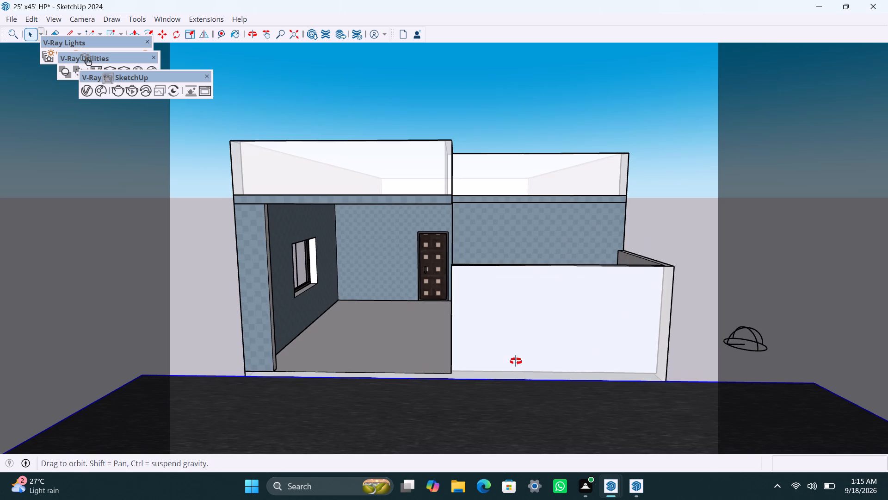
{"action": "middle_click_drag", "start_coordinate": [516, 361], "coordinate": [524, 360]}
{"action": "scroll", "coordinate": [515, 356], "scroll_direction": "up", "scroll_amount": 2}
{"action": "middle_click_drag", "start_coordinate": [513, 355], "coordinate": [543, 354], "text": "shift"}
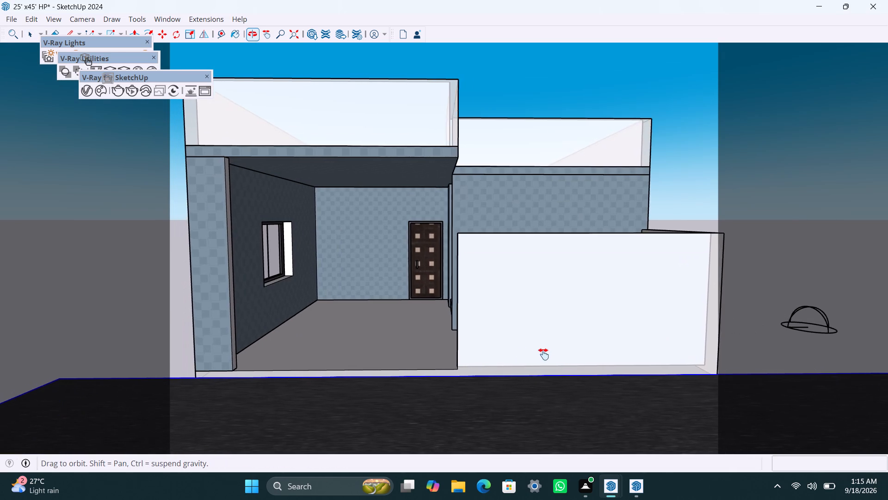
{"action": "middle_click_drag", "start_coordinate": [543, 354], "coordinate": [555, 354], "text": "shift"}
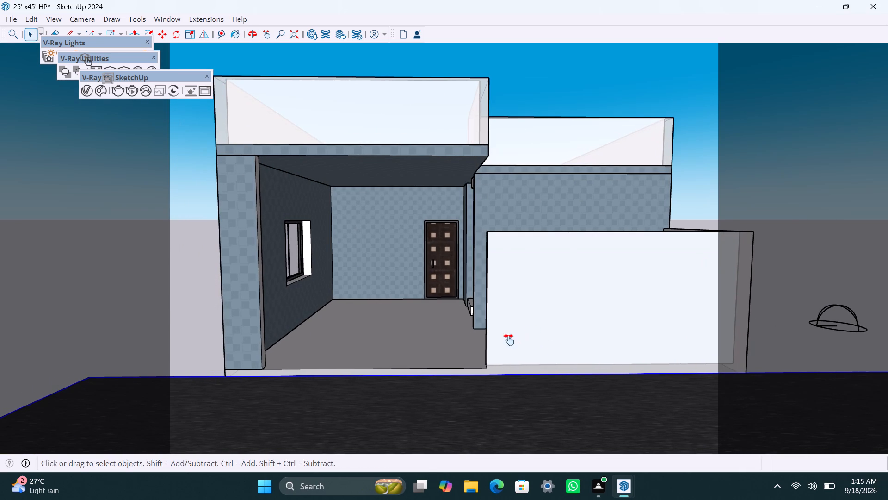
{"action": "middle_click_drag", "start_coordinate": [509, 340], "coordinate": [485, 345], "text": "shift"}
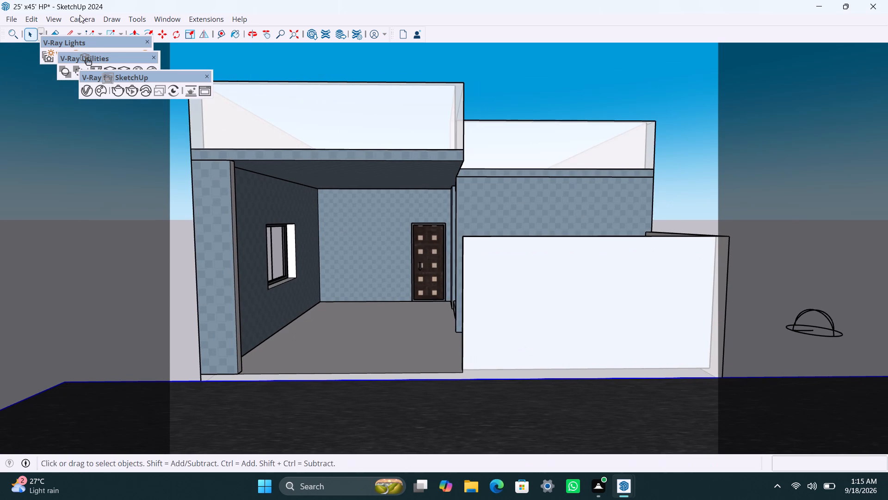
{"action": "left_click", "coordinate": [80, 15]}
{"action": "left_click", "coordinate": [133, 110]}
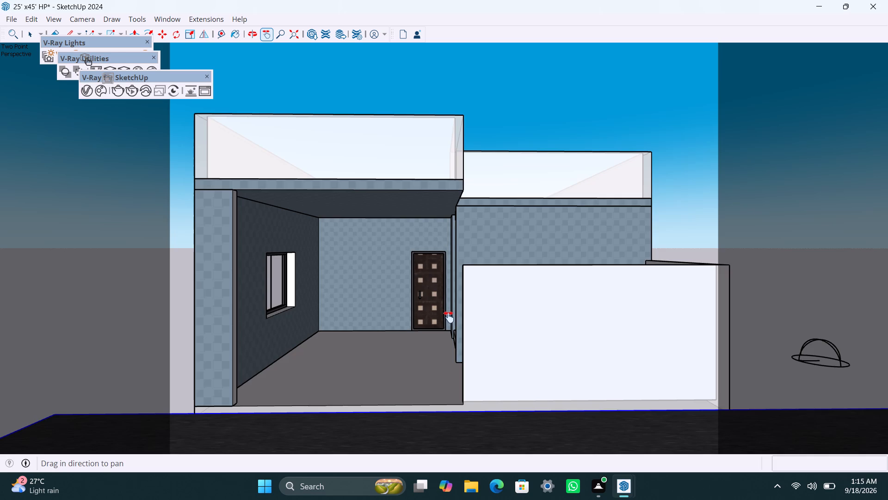
Reframe the house front straight on and apply two-point perspective to the adjusted view.
{"action": "scroll", "coordinate": [442, 309], "scroll_direction": "down", "scroll_amount": 2}
{"action": "scroll", "coordinate": [421, 303], "scroll_direction": "up", "scroll_amount": 1}
{"action": "scroll", "coordinate": [421, 303], "scroll_direction": "down", "scroll_amount": 1}
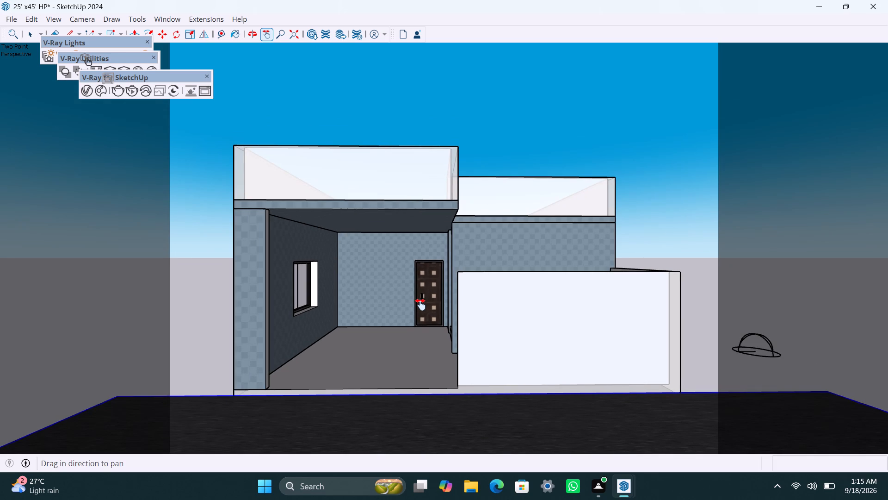
{"action": "middle_click_drag", "start_coordinate": [377, 330], "coordinate": [377, 327], "text": "shift"}
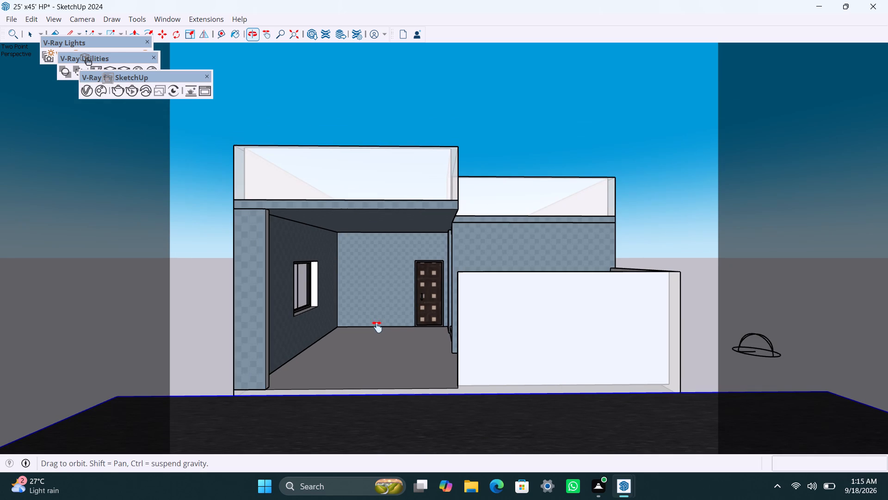
{"action": "middle_click_drag", "start_coordinate": [377, 327], "coordinate": [375, 316], "text": "shift"}
{"action": "scroll", "coordinate": [377, 308], "scroll_direction": "up", "scroll_amount": 2}
{"action": "middle_click_drag", "start_coordinate": [395, 311], "coordinate": [393, 294]}
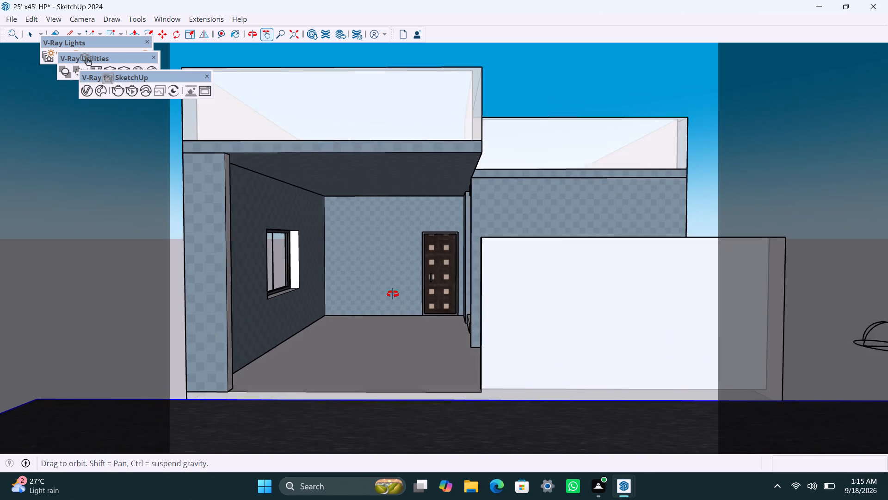
{"action": "middle_click_drag", "start_coordinate": [393, 294], "coordinate": [398, 300]}
{"action": "scroll", "coordinate": [399, 300], "scroll_direction": "down", "scroll_amount": 1}
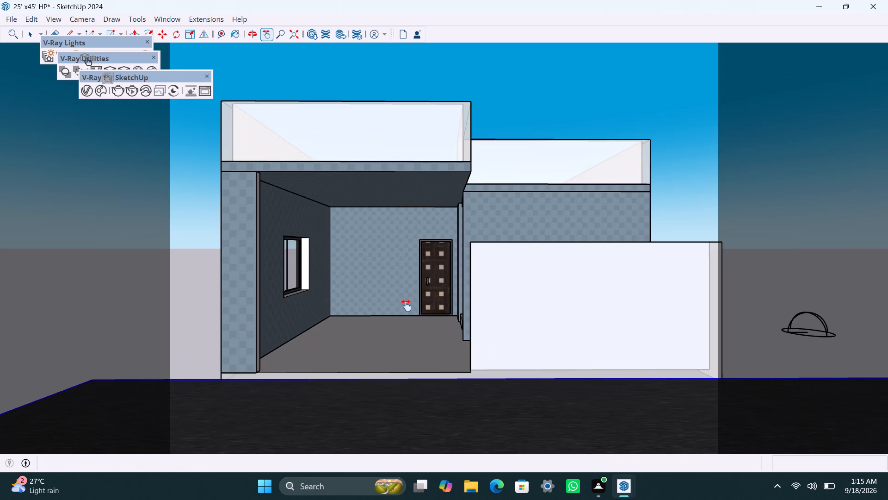
{"action": "scroll", "coordinate": [407, 306], "scroll_direction": "down", "scroll_amount": 1}
{"action": "middle_click_drag", "start_coordinate": [406, 304], "coordinate": [402, 319], "text": "shift"}
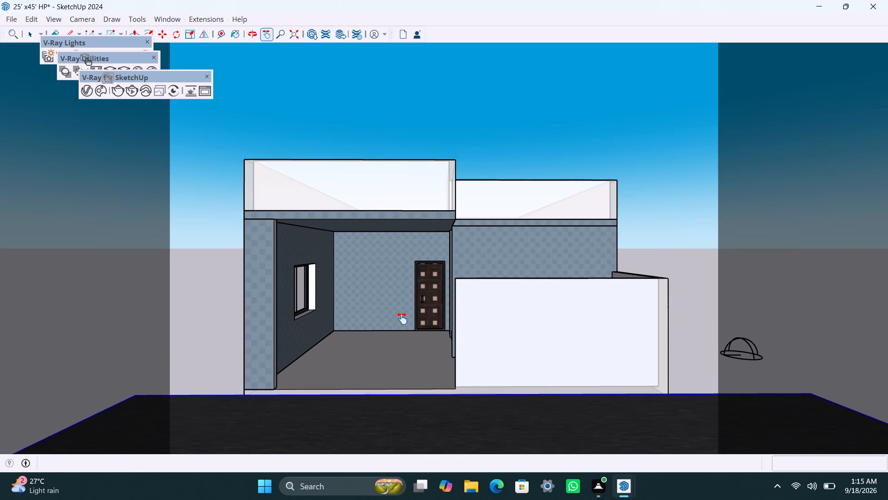
{"action": "scroll", "coordinate": [402, 318], "scroll_direction": "up", "scroll_amount": 2}
{"action": "scroll", "coordinate": [402, 316], "scroll_direction": "down", "scroll_amount": 1}
{"action": "middle_click_drag", "start_coordinate": [402, 313], "coordinate": [400, 304], "text": "shift"}
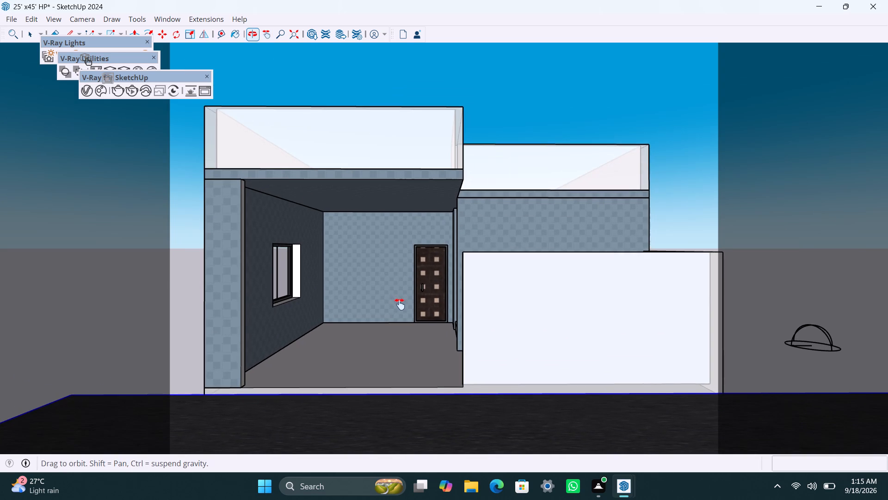
{"action": "middle_click_drag", "start_coordinate": [400, 304], "coordinate": [394, 304], "text": "shift"}
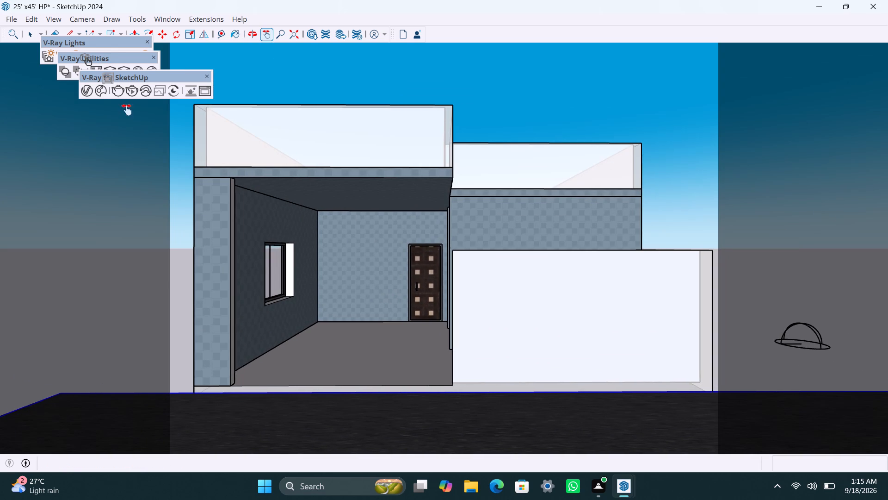
{"action": "left_click", "coordinate": [88, 19]}
{"action": "left_click", "coordinate": [122, 109]}
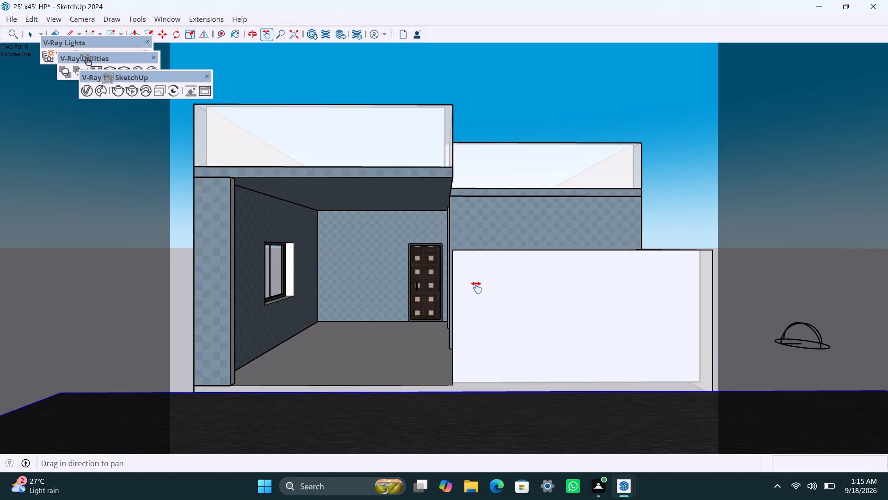
{"action": "middle_click_drag", "start_coordinate": [550, 335], "coordinate": [546, 335], "text": "shift"}
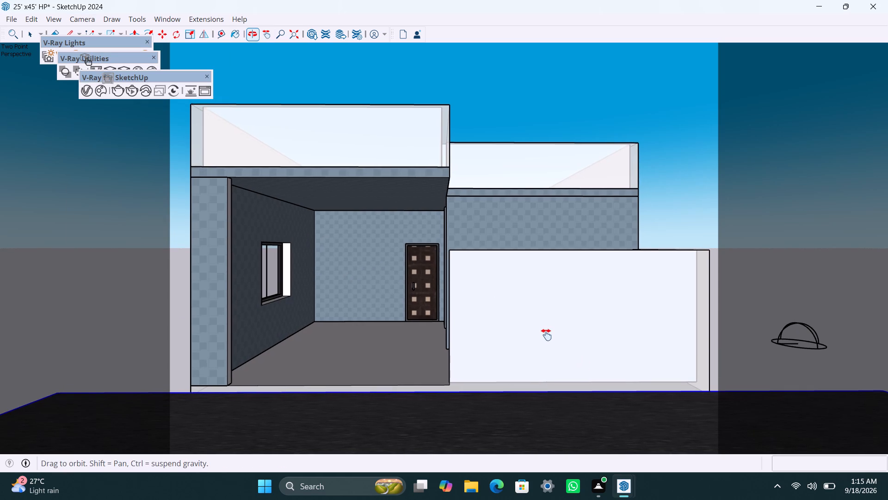
{"action": "middle_click_drag", "start_coordinate": [546, 335], "coordinate": [543, 335], "text": "shift"}
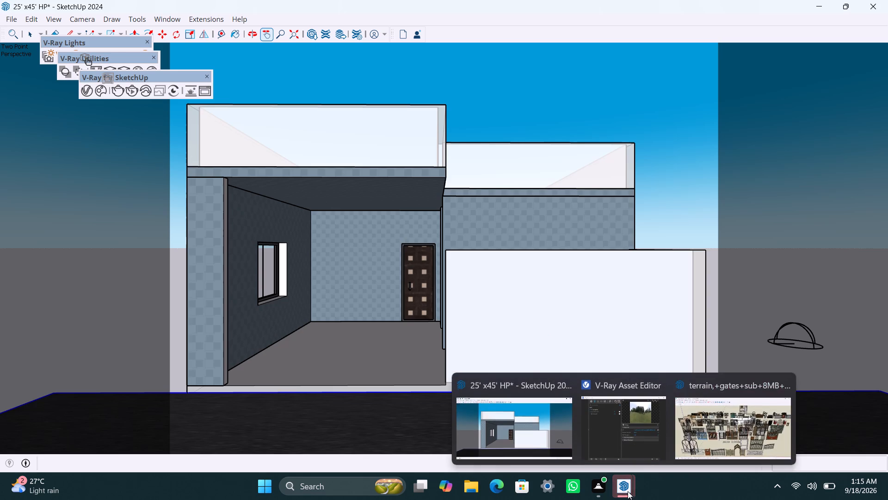
Copy the double gate with diagonal bars from the gate collection into the house model, at the base of the porch pillar's inner edge.
{"action": "left_click", "coordinate": [714, 432]}
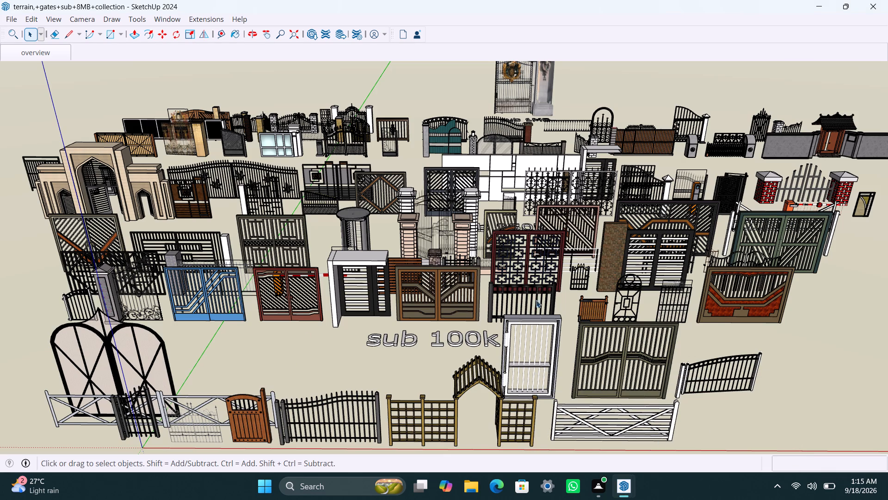
{"action": "left_click", "coordinate": [459, 171]}
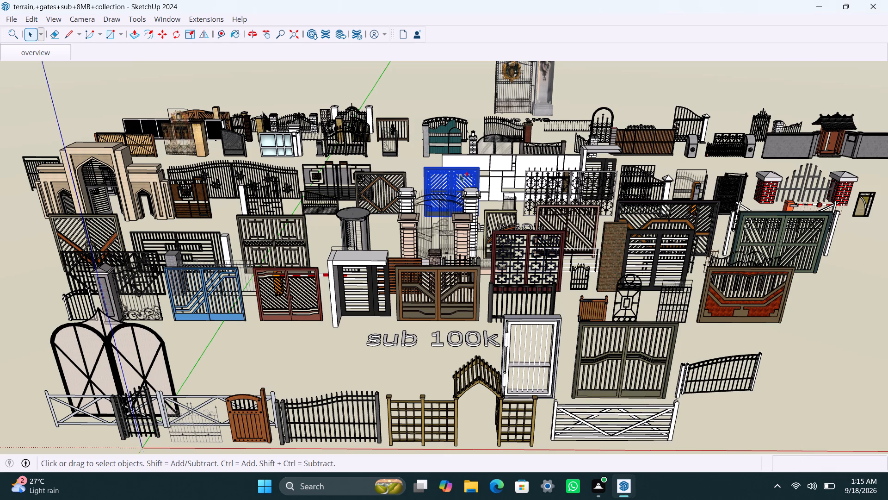
{"action": "key", "text": "ctrl+c"}
{"action": "left_click", "coordinate": [539, 434]}
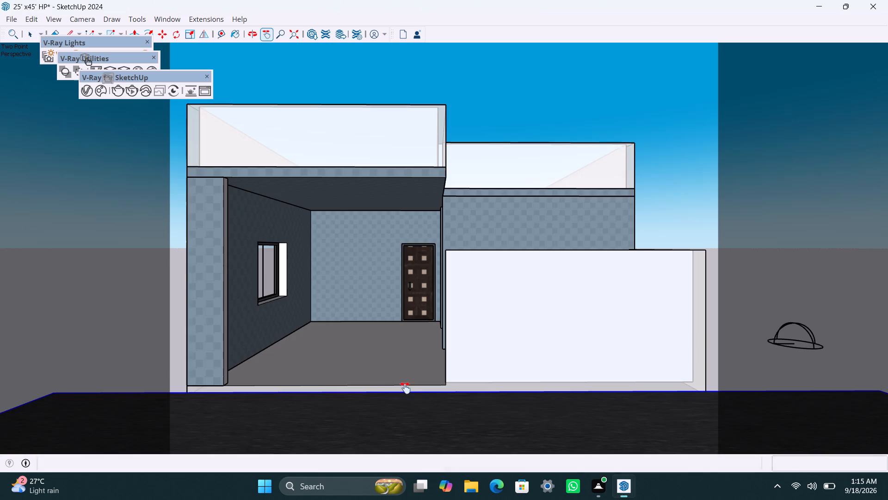
{"action": "key", "text": "ctrl+v"}
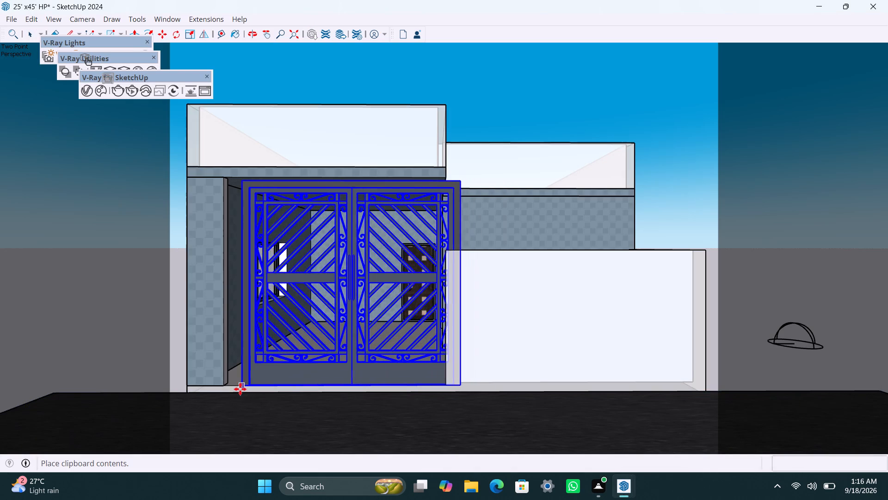
{"action": "left_click", "coordinate": [223, 380]}
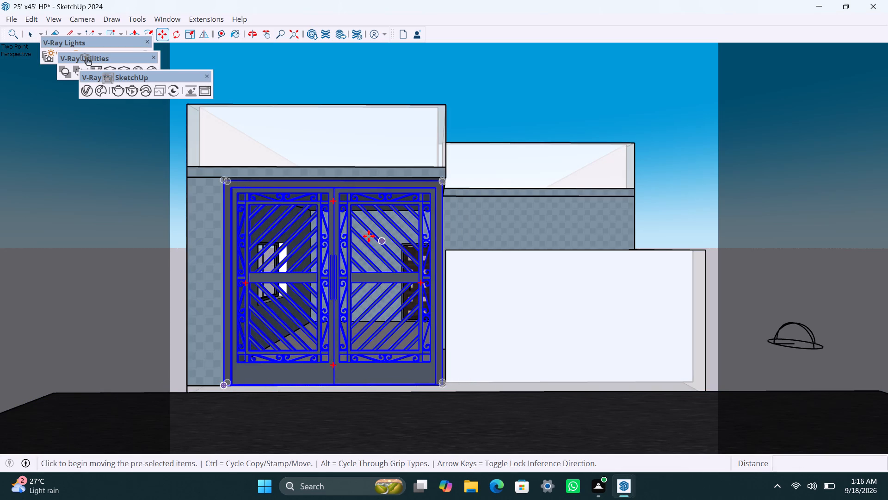
Show back edges and scale the double gate's height down to the top of the boundary wall.
{"action": "key", "text": "s"}
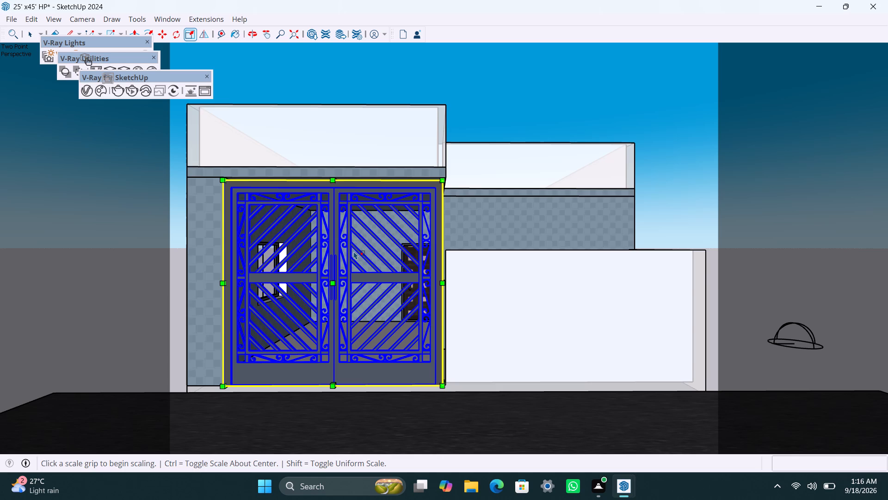
{"action": "key", "text": "k"}
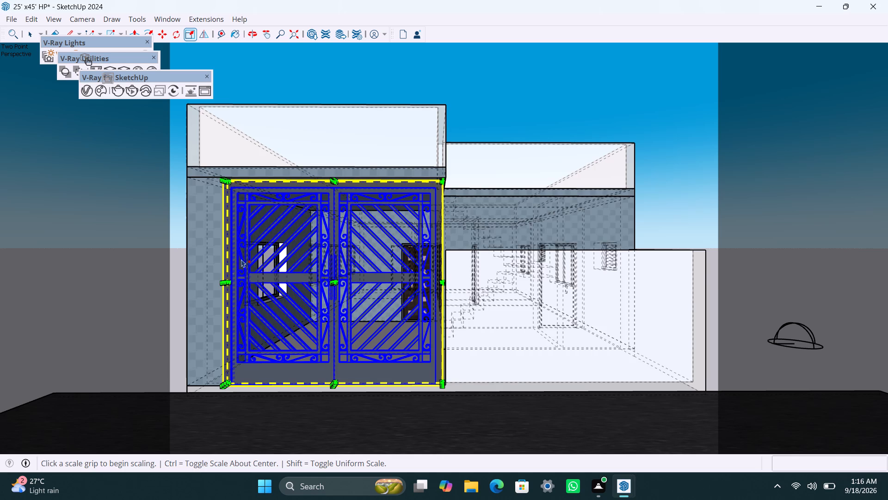
{"action": "scroll", "coordinate": [332, 190], "scroll_direction": "up", "scroll_amount": 6}
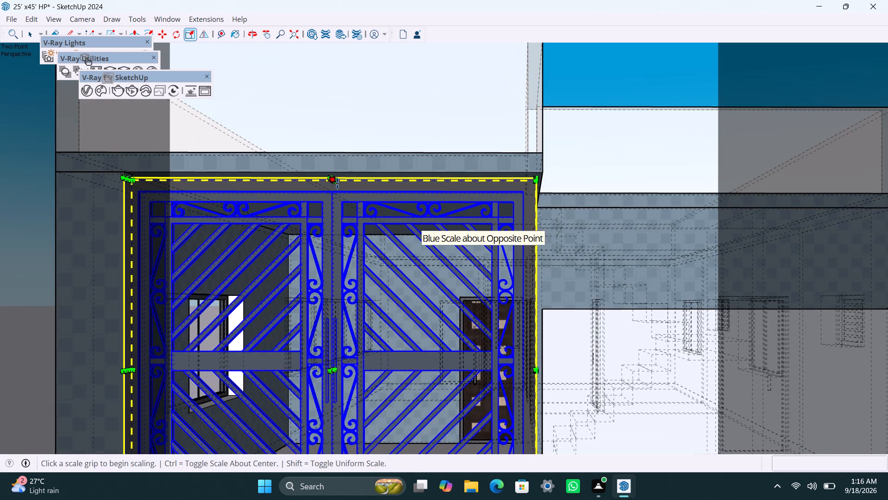
{"action": "left_click_drag", "start_coordinate": [337, 183], "coordinate": [342, 292]}
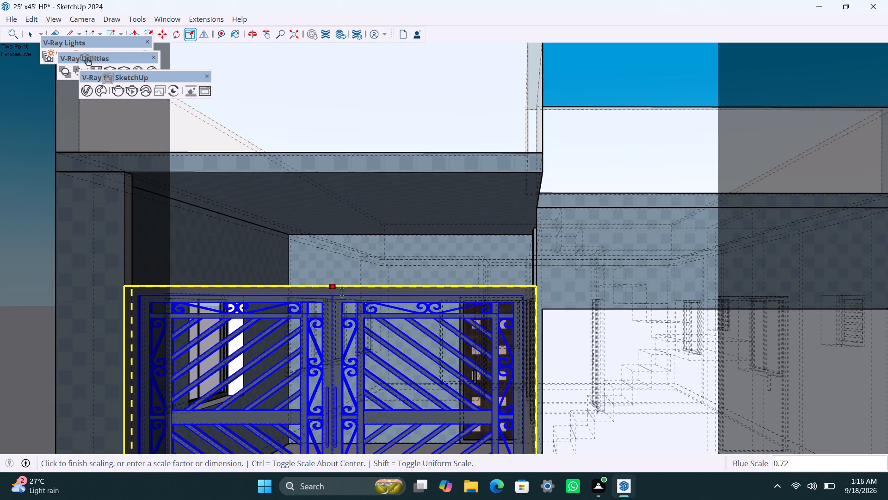
{"action": "left_click_drag", "start_coordinate": [342, 292], "coordinate": [366, 343]}
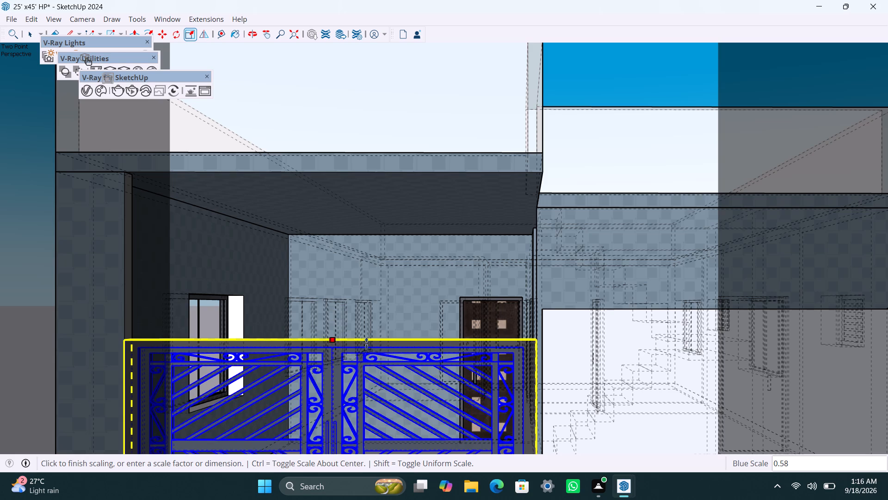
{"action": "left_click_drag", "start_coordinate": [366, 343], "coordinate": [549, 314]}
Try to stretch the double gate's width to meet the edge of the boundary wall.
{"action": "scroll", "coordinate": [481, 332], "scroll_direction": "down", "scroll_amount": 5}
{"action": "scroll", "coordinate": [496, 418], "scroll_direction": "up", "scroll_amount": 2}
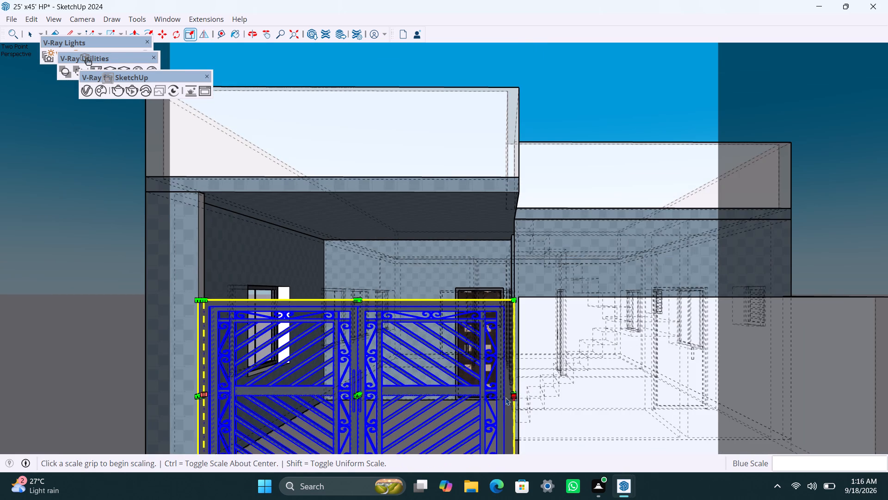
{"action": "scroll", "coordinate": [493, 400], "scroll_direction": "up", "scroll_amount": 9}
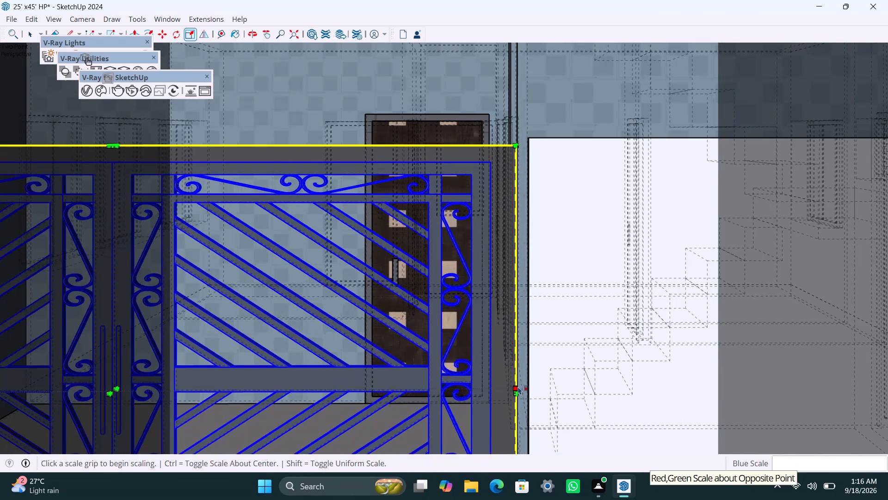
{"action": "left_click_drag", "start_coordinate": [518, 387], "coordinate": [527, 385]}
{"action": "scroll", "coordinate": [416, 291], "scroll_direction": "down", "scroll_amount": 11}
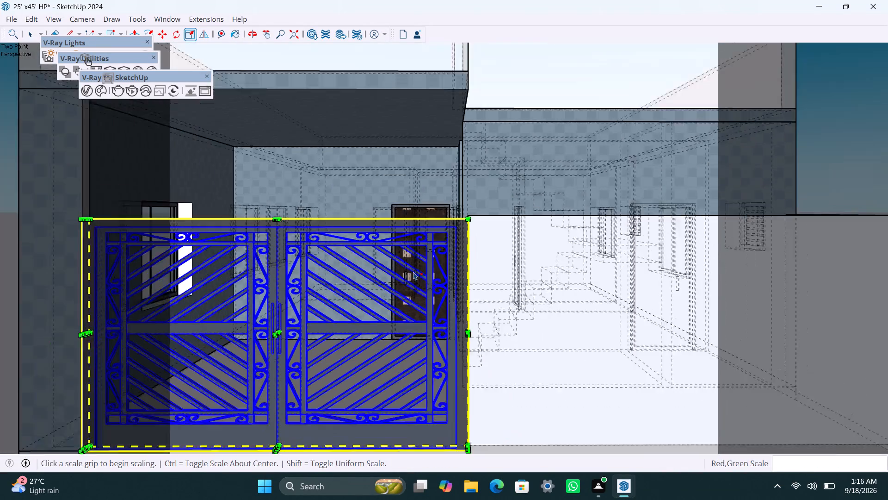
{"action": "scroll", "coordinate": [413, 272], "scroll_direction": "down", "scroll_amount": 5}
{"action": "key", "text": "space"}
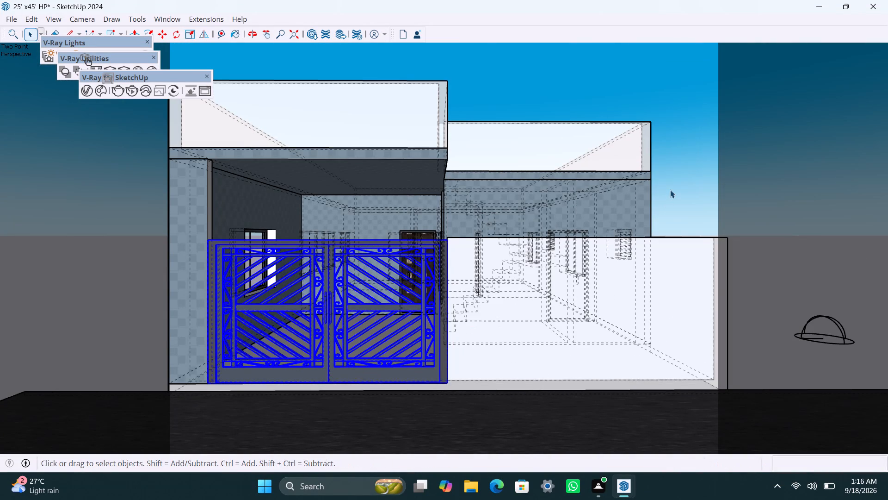
Turn off the back-edge display and deselect the gate.
{"action": "key", "text": "k"}
{"action": "key", "text": "space"}
{"action": "left_click", "coordinate": [686, 186]}
Run a V-Ray interactive render of the house front with the gate, stop it and minimise the Frame Buffer.
{"action": "scroll", "coordinate": [532, 183], "scroll_direction": "down", "scroll_amount": 8}
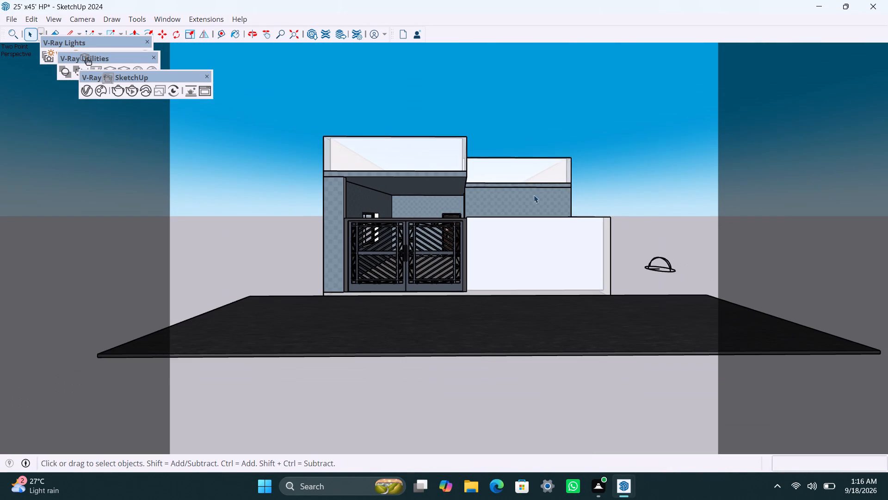
{"action": "scroll", "coordinate": [534, 173], "scroll_direction": "up", "scroll_amount": 5}
{"action": "middle_click_drag", "start_coordinate": [513, 234], "coordinate": [525, 242], "text": "shift"}
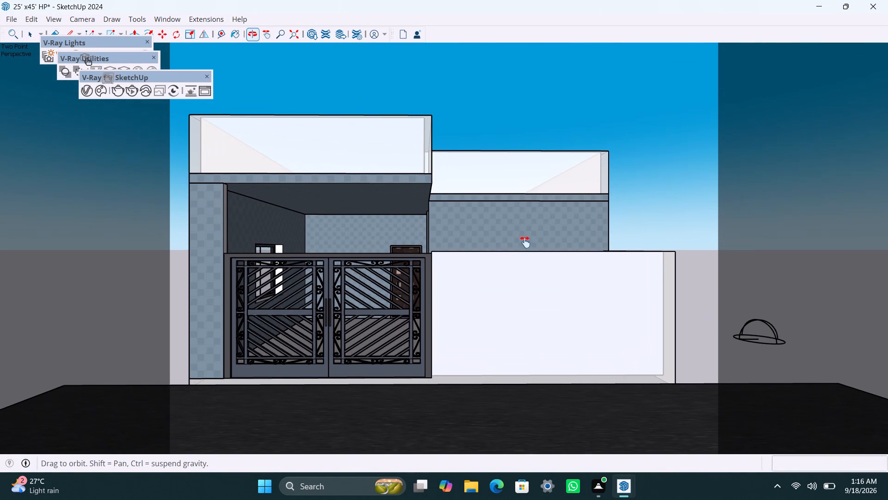
{"action": "middle_click_drag", "start_coordinate": [525, 242], "coordinate": [530, 246], "text": "shift"}
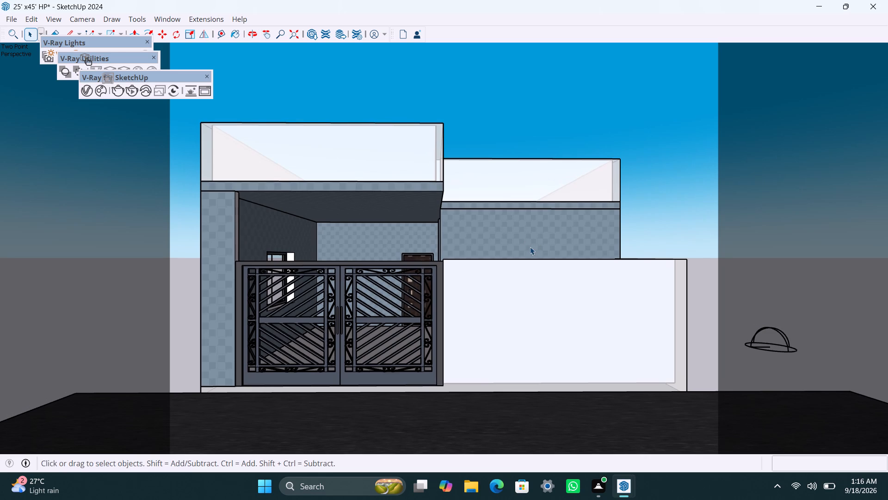
{"action": "scroll", "coordinate": [530, 247], "scroll_direction": "up", "scroll_amount": 1}
{"action": "scroll", "coordinate": [530, 246], "scroll_direction": "down", "scroll_amount": 1}
{"action": "middle_click_drag", "start_coordinate": [530, 247], "coordinate": [530, 252], "text": "shift"}
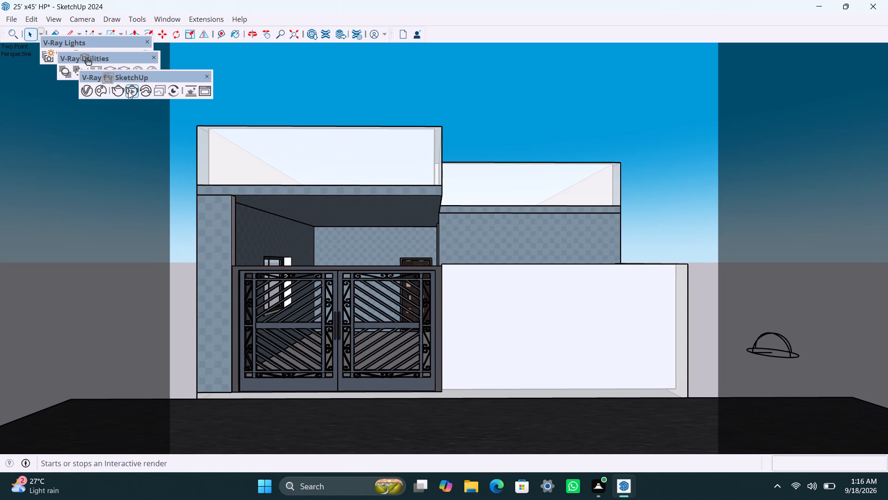
{"action": "left_click", "coordinate": [133, 87]}
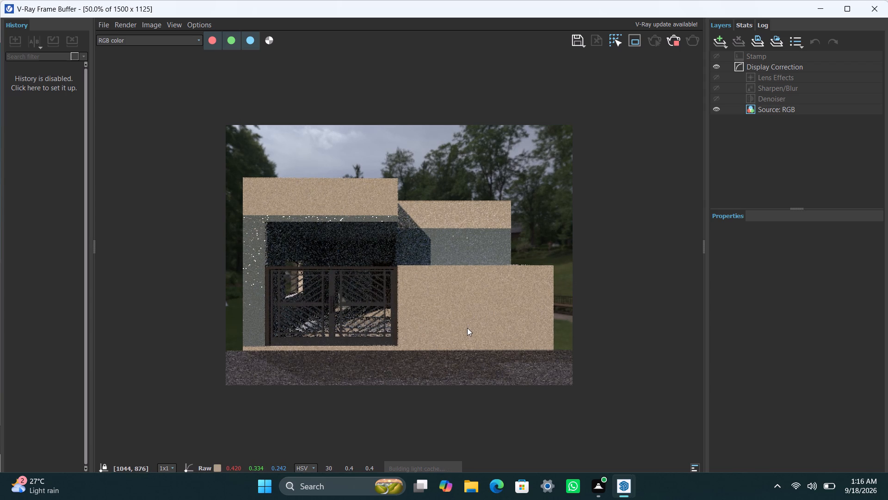
{"action": "left_click", "coordinate": [678, 45]}
{"action": "left_click", "coordinate": [820, 9]}
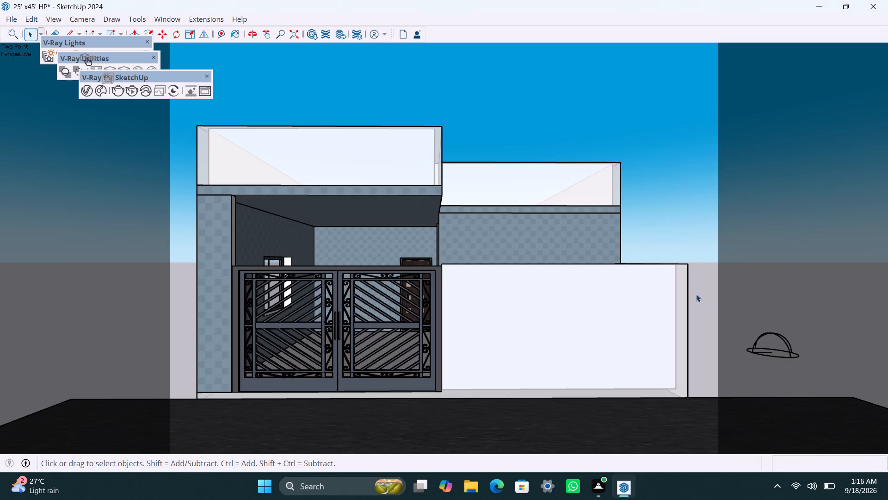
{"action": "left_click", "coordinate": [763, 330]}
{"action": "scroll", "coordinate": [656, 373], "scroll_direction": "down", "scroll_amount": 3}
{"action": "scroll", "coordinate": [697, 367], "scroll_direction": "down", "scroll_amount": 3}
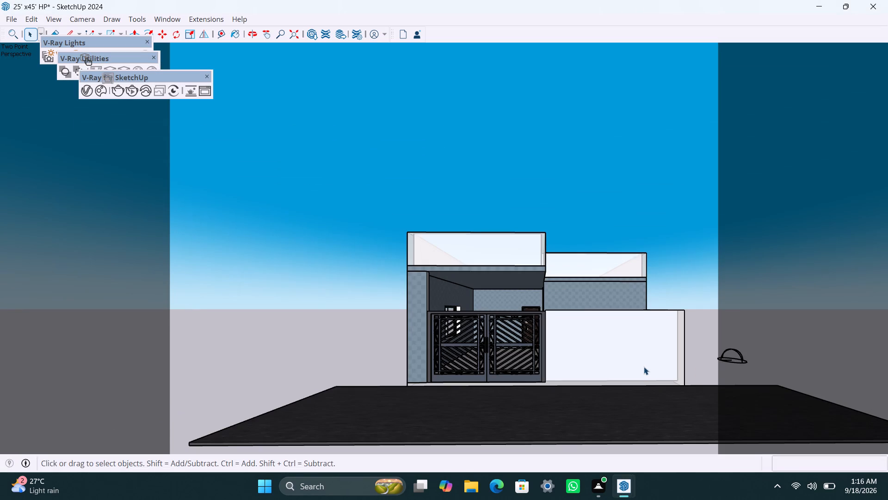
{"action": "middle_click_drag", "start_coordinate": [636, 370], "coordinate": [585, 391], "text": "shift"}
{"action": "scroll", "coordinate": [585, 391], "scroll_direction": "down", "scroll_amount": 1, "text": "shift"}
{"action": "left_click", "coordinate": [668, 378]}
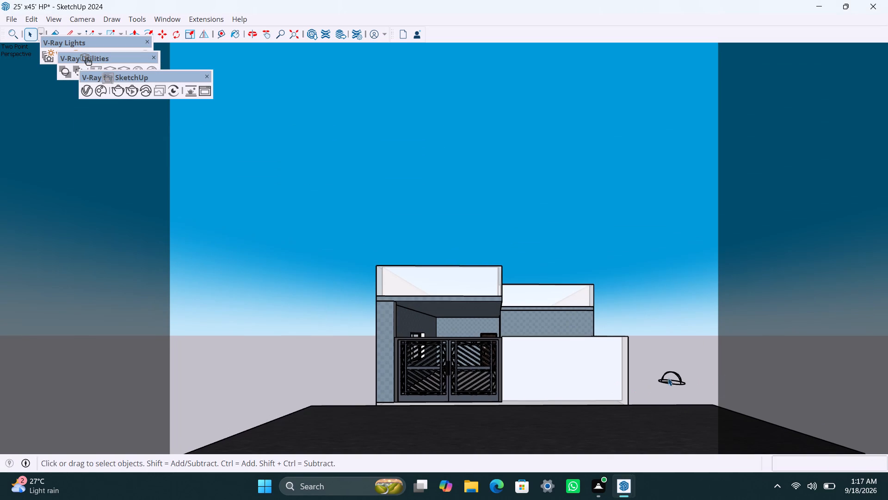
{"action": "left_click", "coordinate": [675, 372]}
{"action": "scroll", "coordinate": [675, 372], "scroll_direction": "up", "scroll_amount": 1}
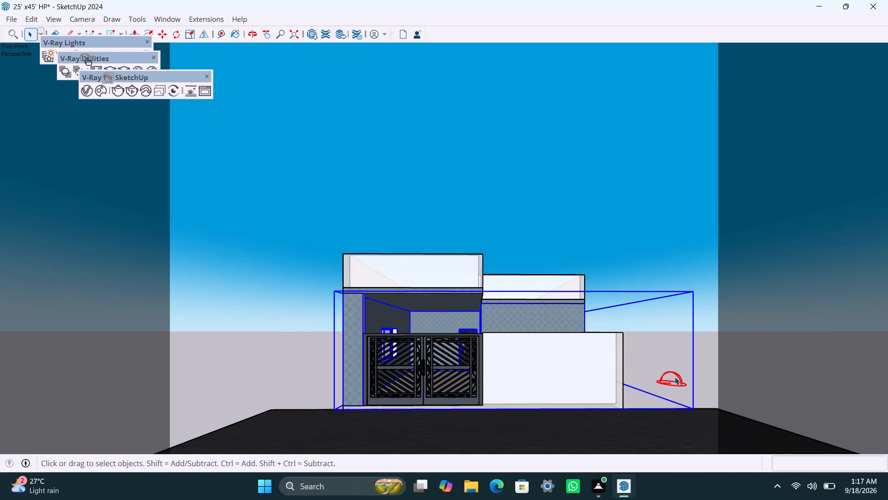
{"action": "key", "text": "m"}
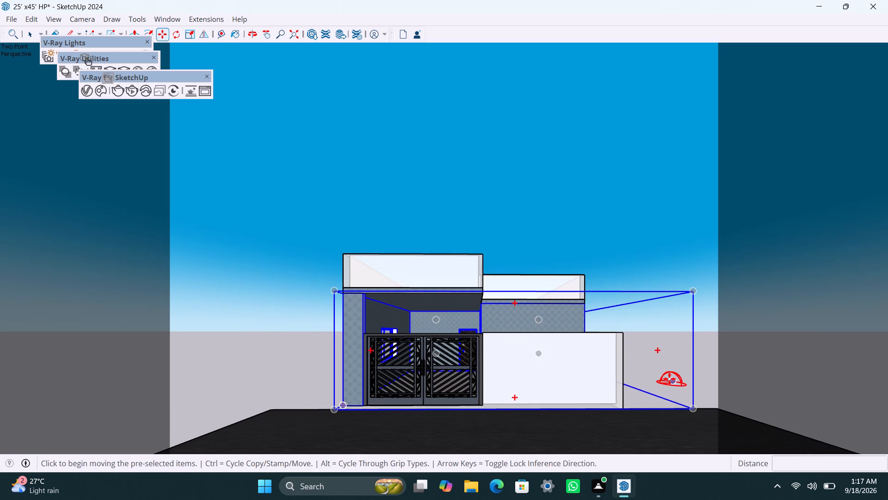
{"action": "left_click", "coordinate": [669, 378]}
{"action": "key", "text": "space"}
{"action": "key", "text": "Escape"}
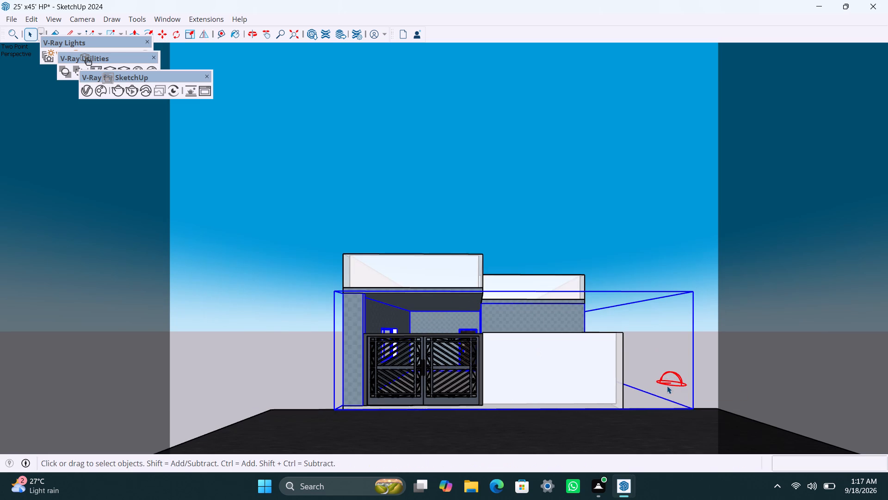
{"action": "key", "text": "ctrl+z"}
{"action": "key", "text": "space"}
Inside the house group, move the dome light about 31' 6" across the front to beside the porch pillar's outer side.
{"action": "left_click", "coordinate": [671, 381]}
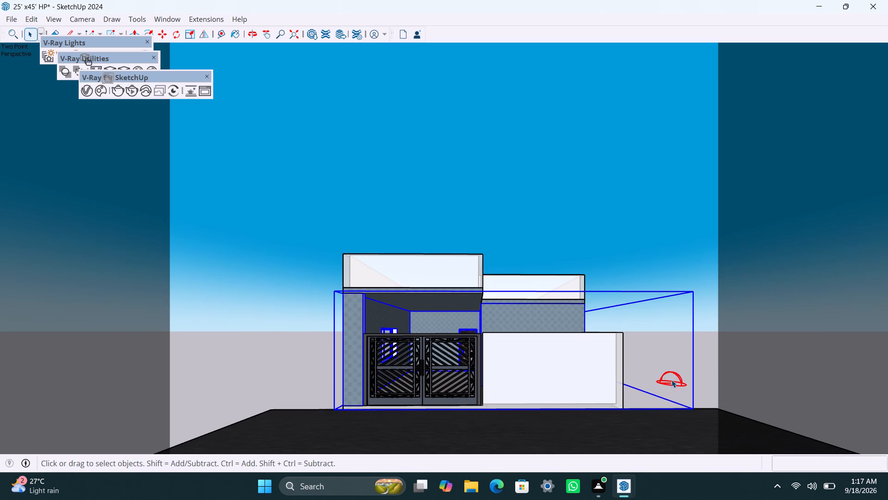
{"action": "left_click", "coordinate": [671, 374]}
{"action": "scroll", "coordinate": [671, 374], "scroll_direction": "up", "scroll_amount": 2}
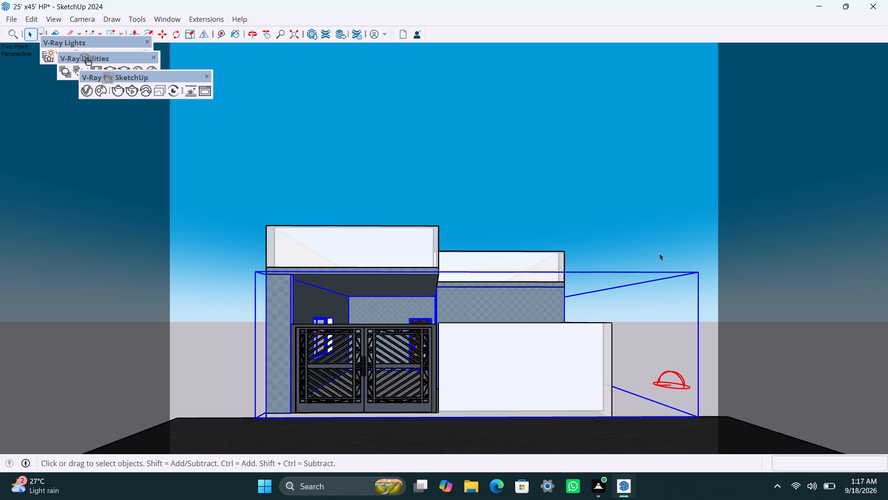
{"action": "double_click", "coordinate": [651, 200]}
{"action": "scroll", "coordinate": [654, 392], "scroll_direction": "up", "scroll_amount": 3}
{"action": "triple_click", "coordinate": [660, 380]}
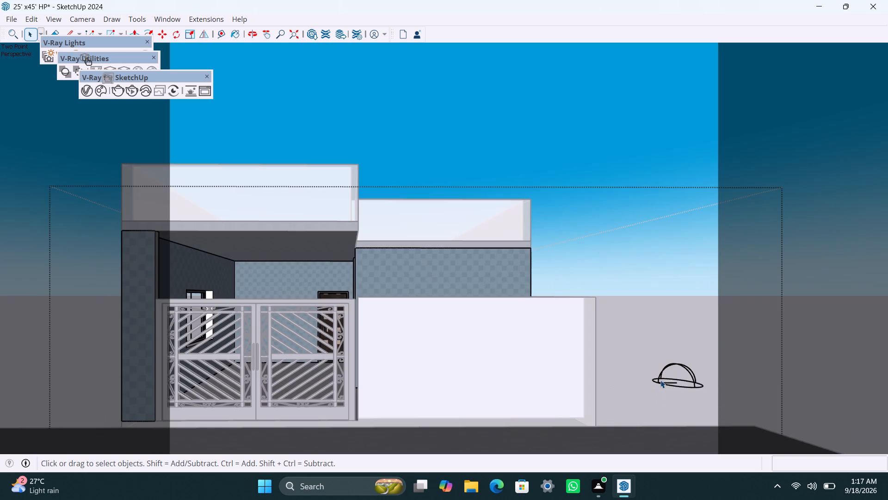
{"action": "key", "text": "m"}
{"action": "left_click", "coordinate": [661, 377]}
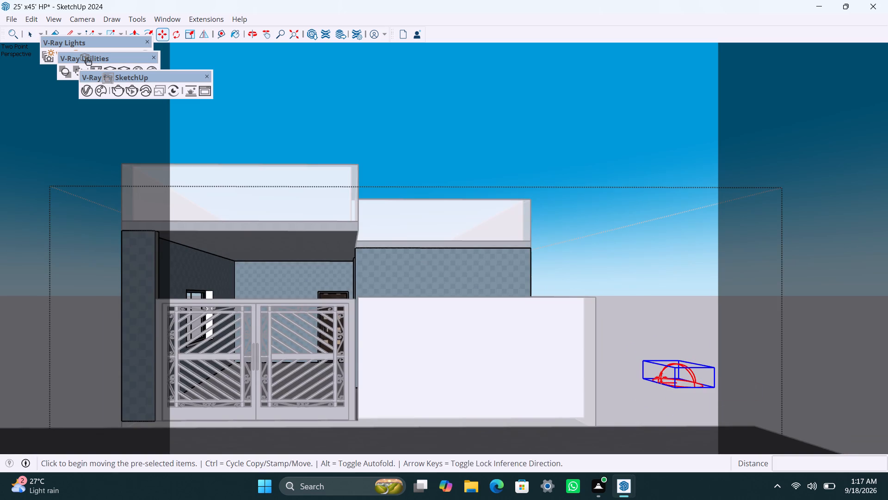
{"action": "scroll", "coordinate": [496, 388], "scroll_direction": "down", "scroll_amount": 3}
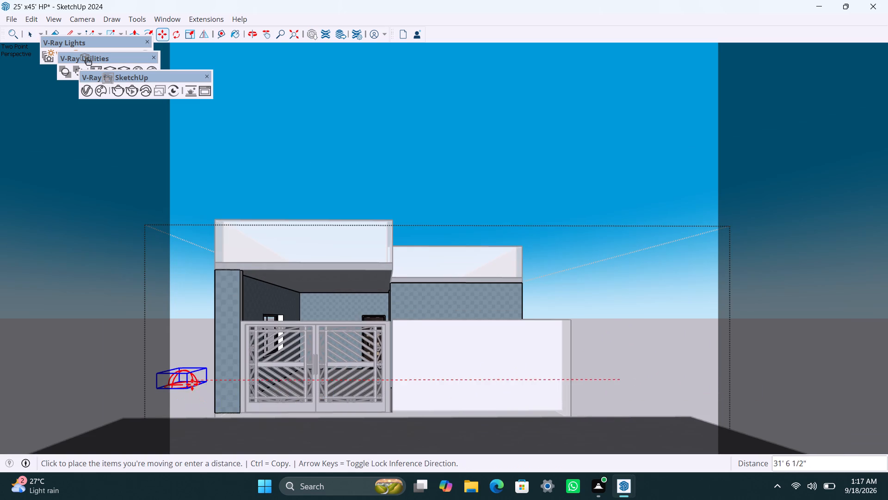
{"action": "scroll", "coordinate": [192, 382], "scroll_direction": "up", "scroll_amount": 1}
{"action": "left_click", "coordinate": [194, 399]}
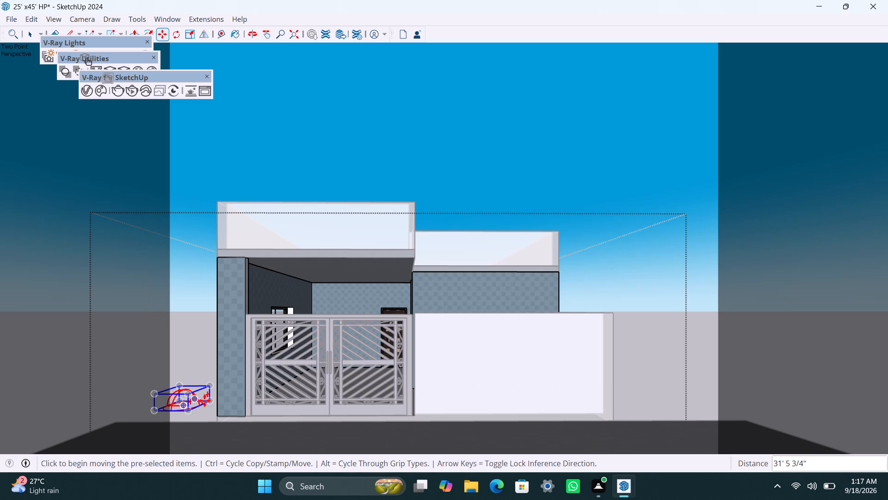
{"action": "key", "text": "space"}
{"action": "left_click", "coordinate": [555, 154]}
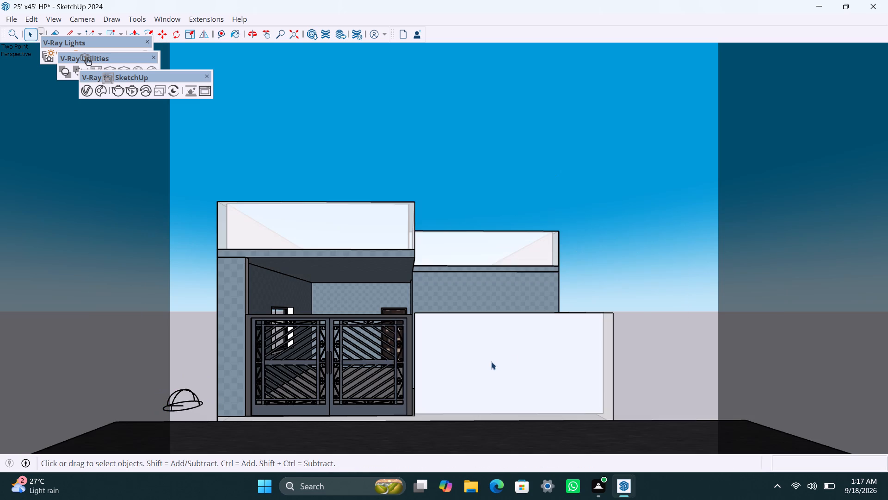
Run a V-Ray interactive render of the house front with the moved dome light, stop it and minimise the Frame Buffer.
{"action": "middle_click_drag", "start_coordinate": [468, 356], "coordinate": [481, 347]}
{"action": "scroll", "coordinate": [470, 349], "scroll_direction": "up", "scroll_amount": 2}
{"action": "middle_click_drag", "start_coordinate": [455, 362], "coordinate": [467, 363], "text": "shift"}
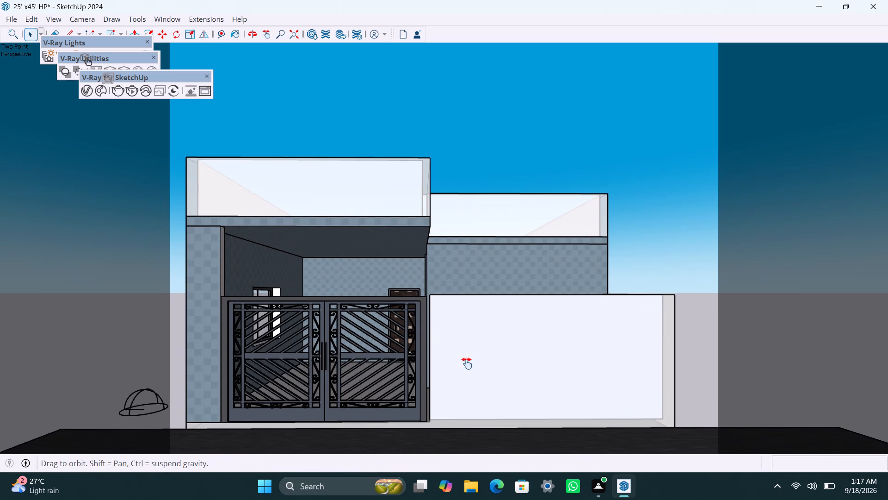
{"action": "middle_click_drag", "start_coordinate": [467, 363], "coordinate": [489, 325], "text": "shift"}
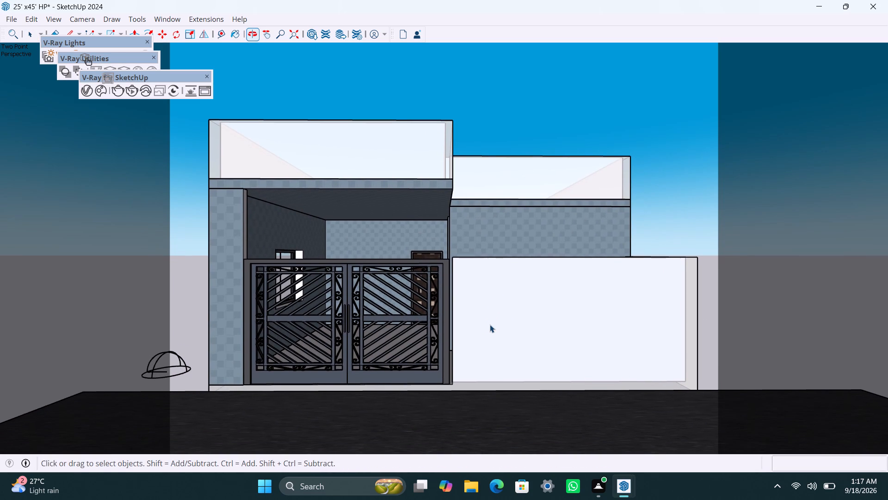
{"action": "scroll", "coordinate": [492, 322], "scroll_direction": "up", "scroll_amount": 1}
{"action": "middle_click_drag", "start_coordinate": [492, 320], "coordinate": [493, 317], "text": "shift"}
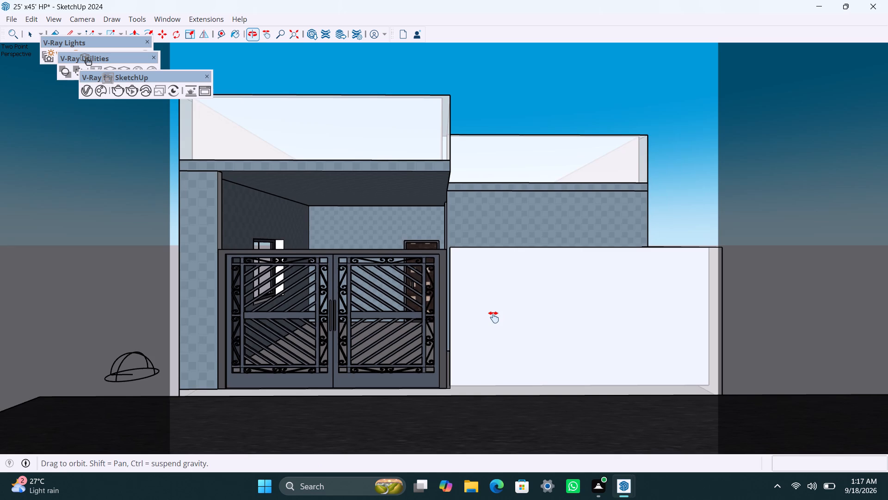
{"action": "middle_click_drag", "start_coordinate": [493, 317], "coordinate": [491, 312], "text": "shift"}
{"action": "scroll", "coordinate": [490, 300], "scroll_direction": "down", "scroll_amount": 1}
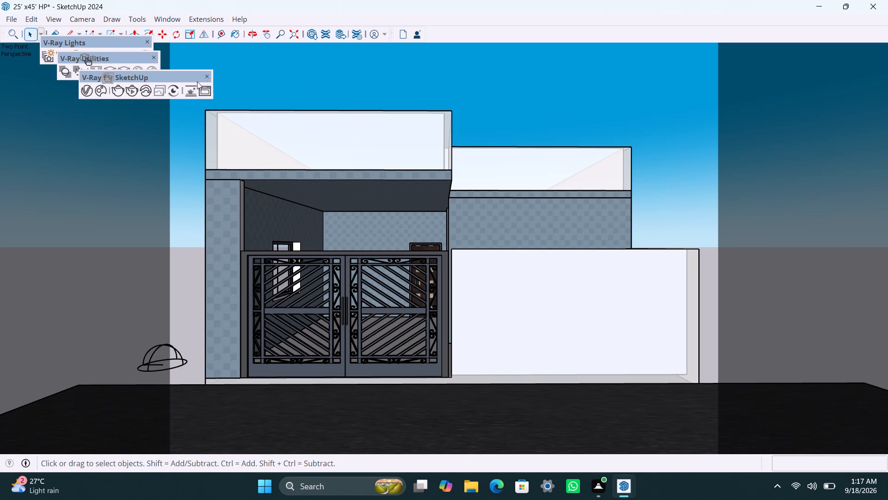
{"action": "left_click", "coordinate": [131, 90]}
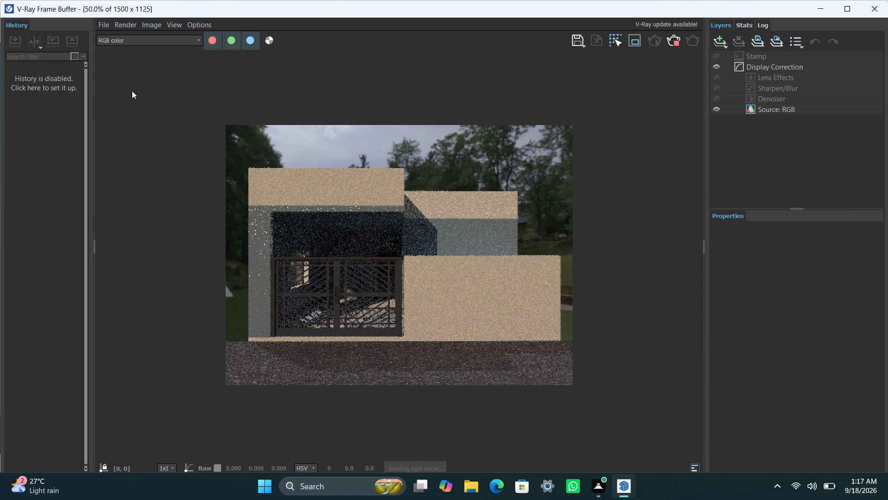
{"action": "left_click", "coordinate": [675, 42]}
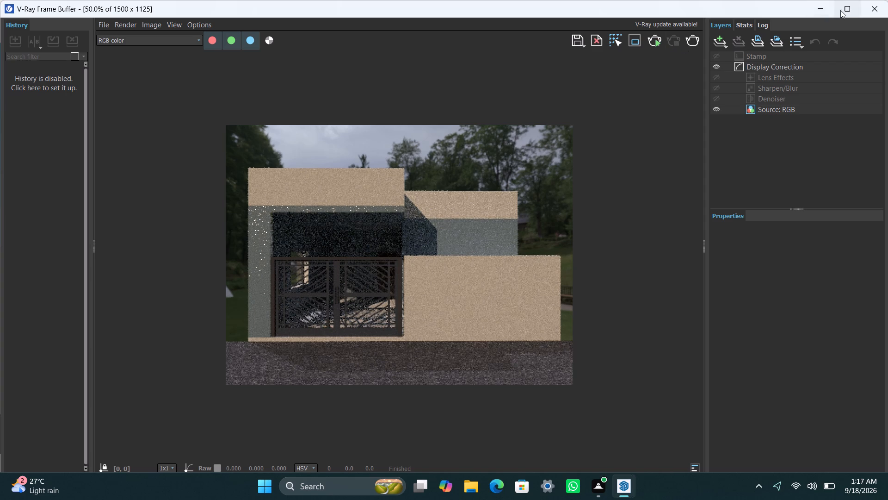
{"action": "left_click", "coordinate": [825, 10]}
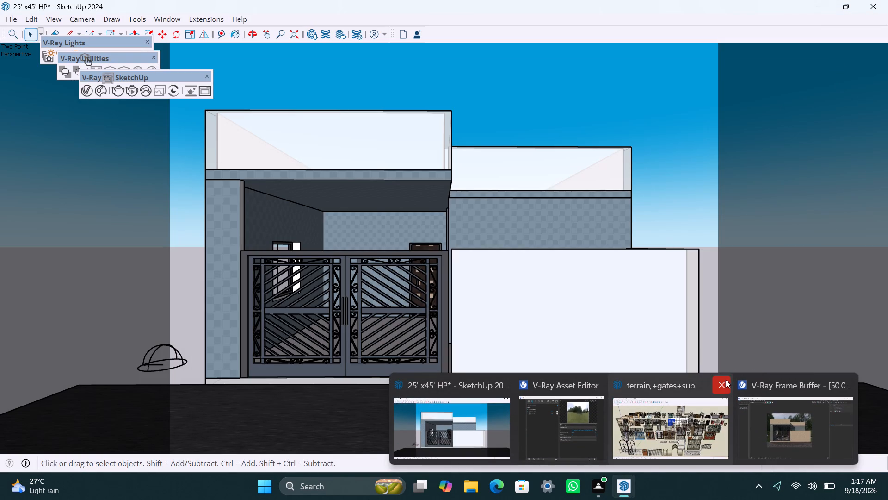
Close the separate SketchUp window holding the terrain and gates model.
{"action": "left_click", "coordinate": [725, 380]}
{"action": "left_click", "coordinate": [569, 441]}
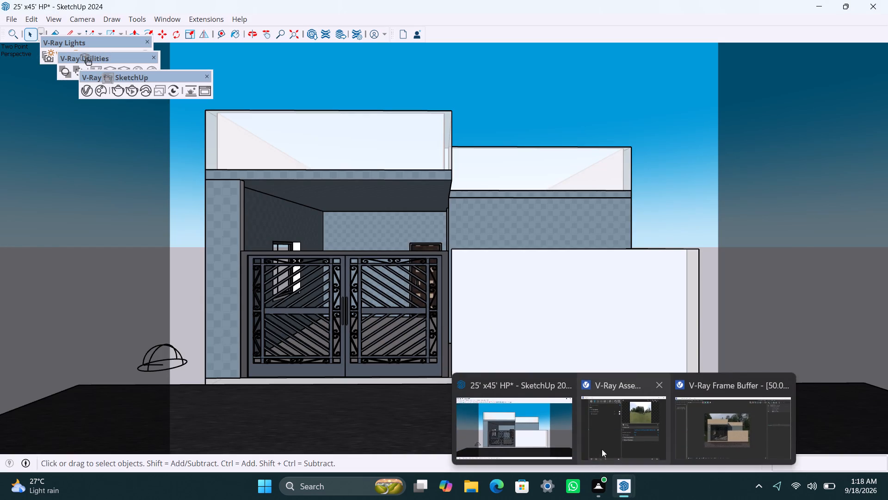
Set the dome light's intensity to 10 in the V-Ray Asset Editor.
{"action": "left_click", "coordinate": [598, 434]}
{"action": "left_click_drag", "start_coordinate": [515, 134], "coordinate": [501, 134]}
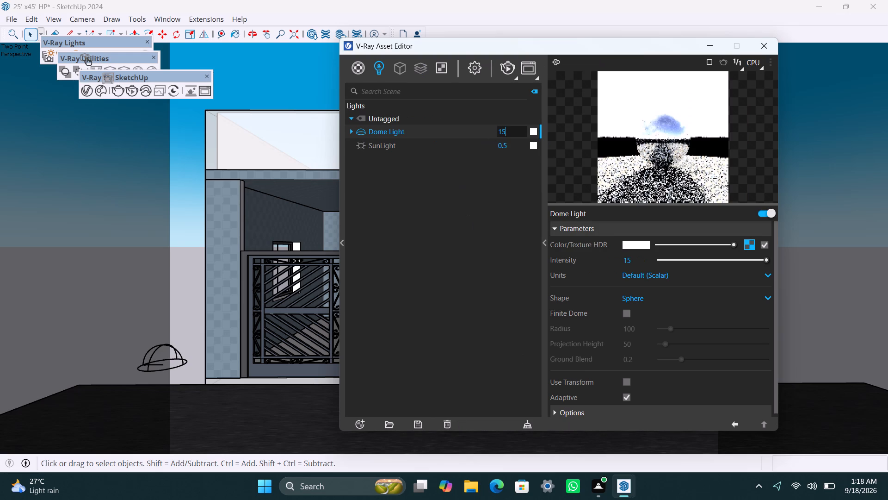
{"action": "left_click_drag", "start_coordinate": [501, 134], "coordinate": [481, 136]}
{"action": "key", "text": "1"}
{"action": "key", "text": "0"}
{"action": "left_click", "coordinate": [830, 125]}
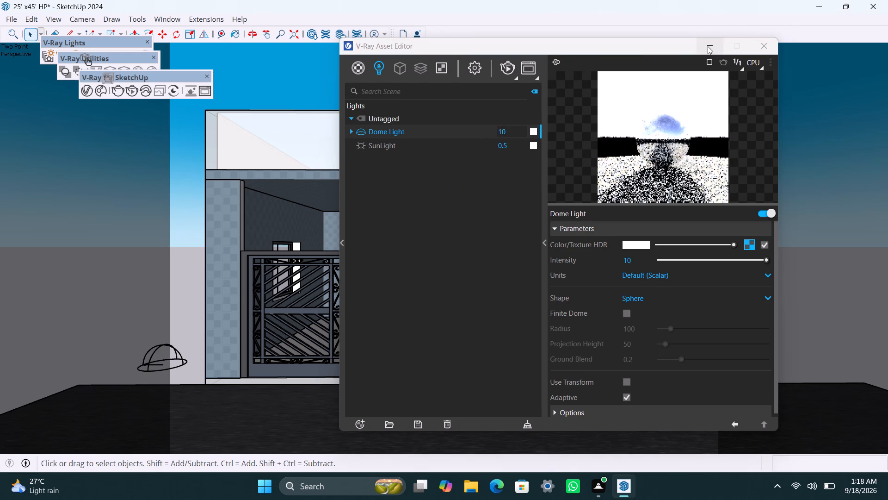
Run a V-Ray test render of the house front with the new dome light intensity, stop it, and put the V-Ray windows away.
{"action": "left_click", "coordinate": [508, 65]}
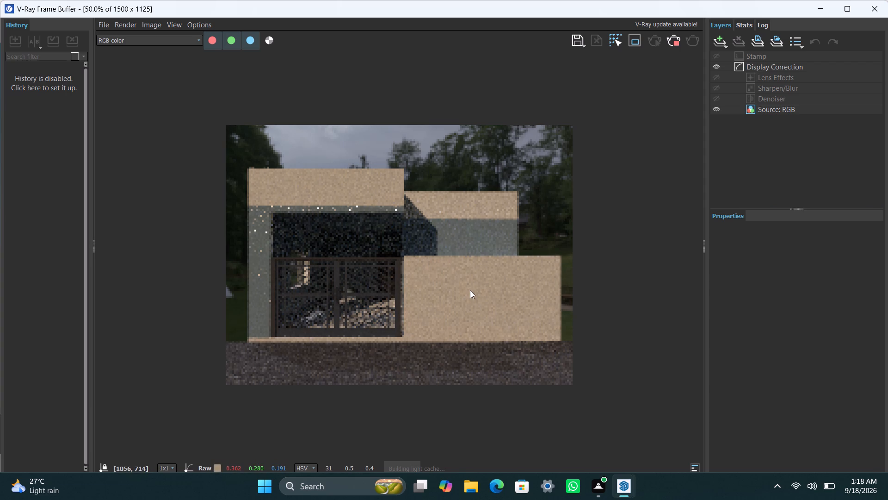
{"action": "left_click", "coordinate": [676, 40]}
{"action": "left_click", "coordinate": [878, 7]}
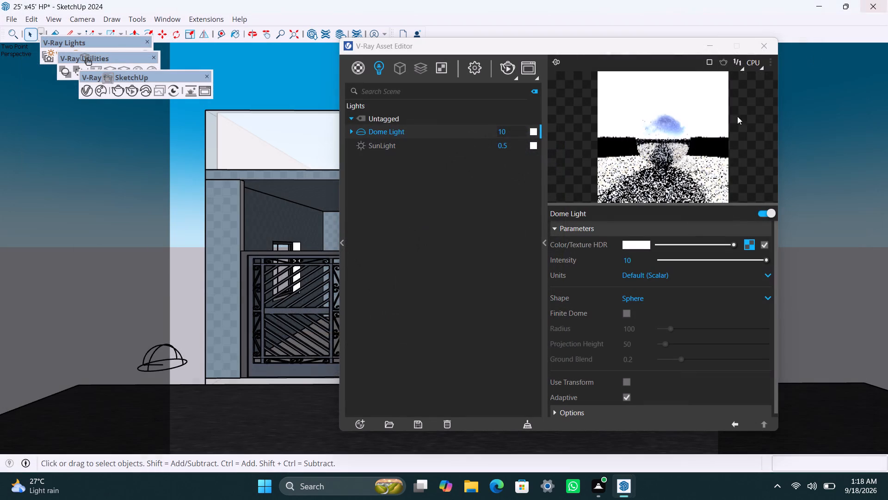
{"action": "left_click", "coordinate": [717, 42]}
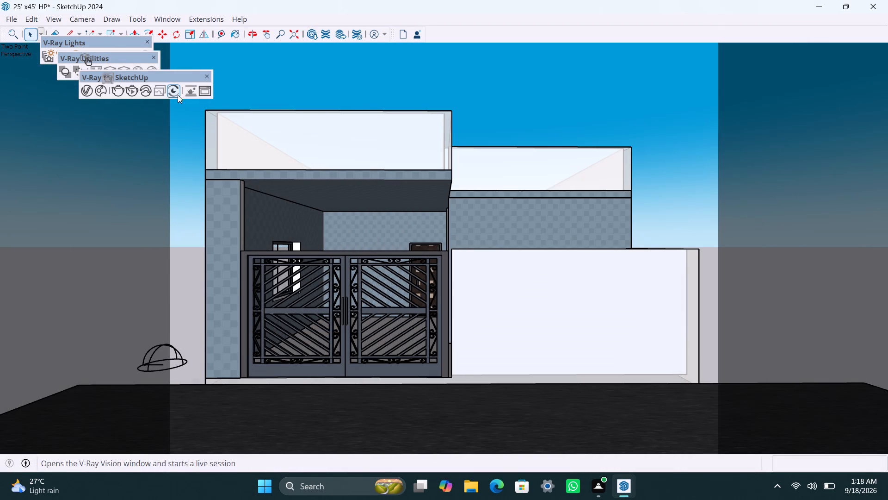
Start a non-interactive V-Ray render of the house front.
{"action": "left_click", "coordinate": [111, 91]}
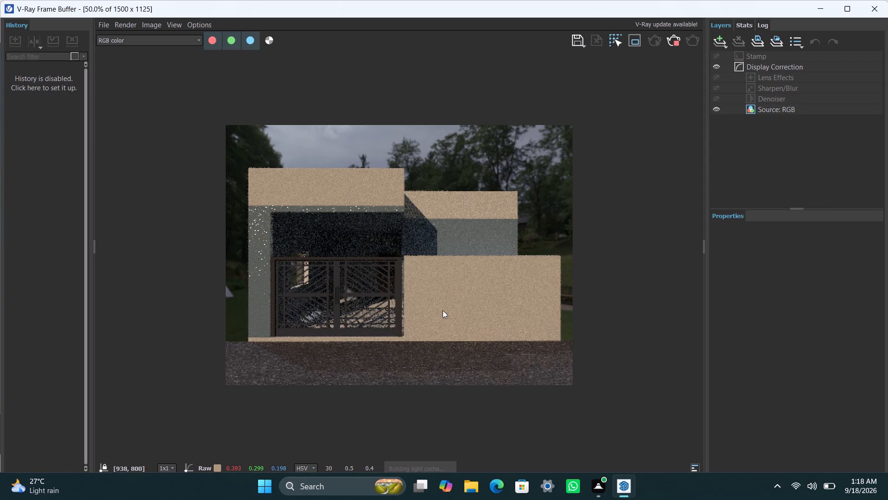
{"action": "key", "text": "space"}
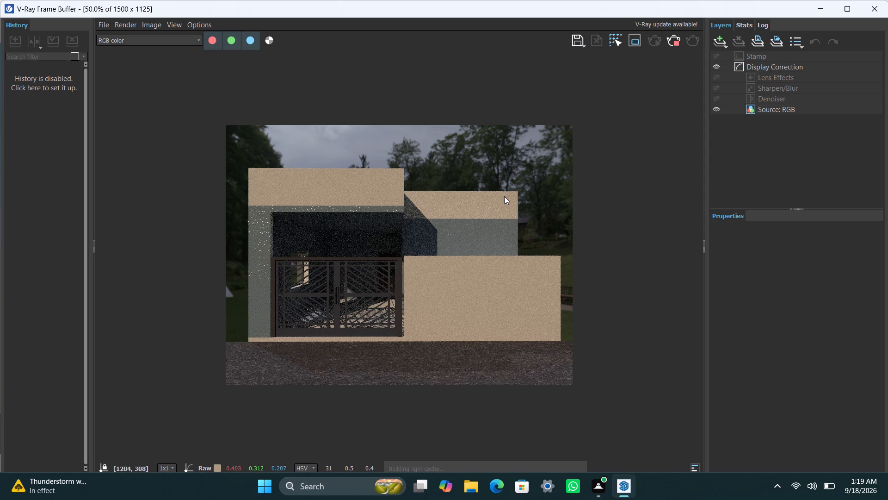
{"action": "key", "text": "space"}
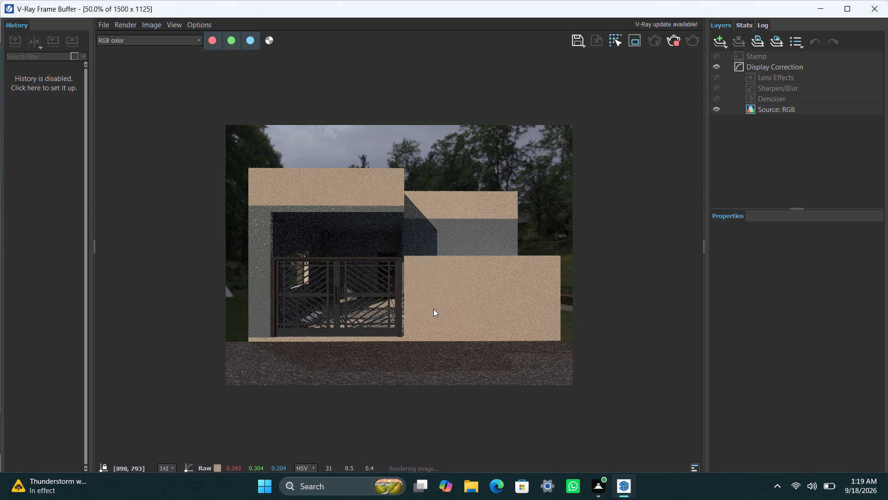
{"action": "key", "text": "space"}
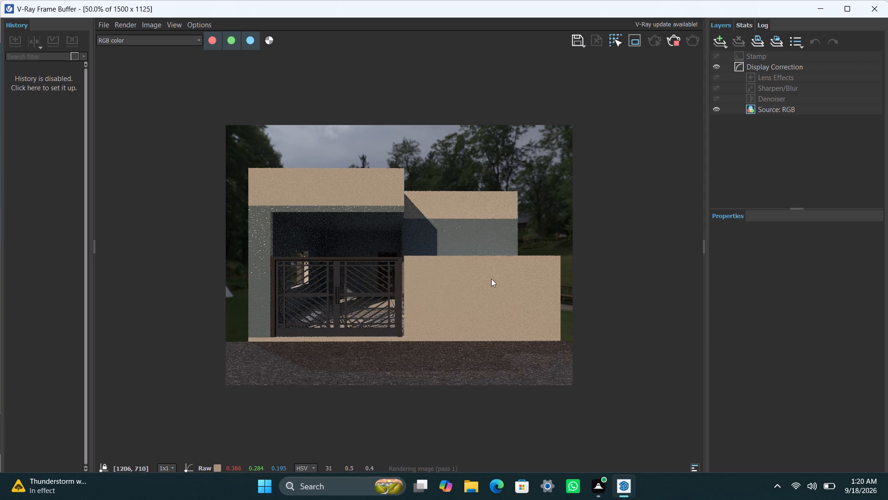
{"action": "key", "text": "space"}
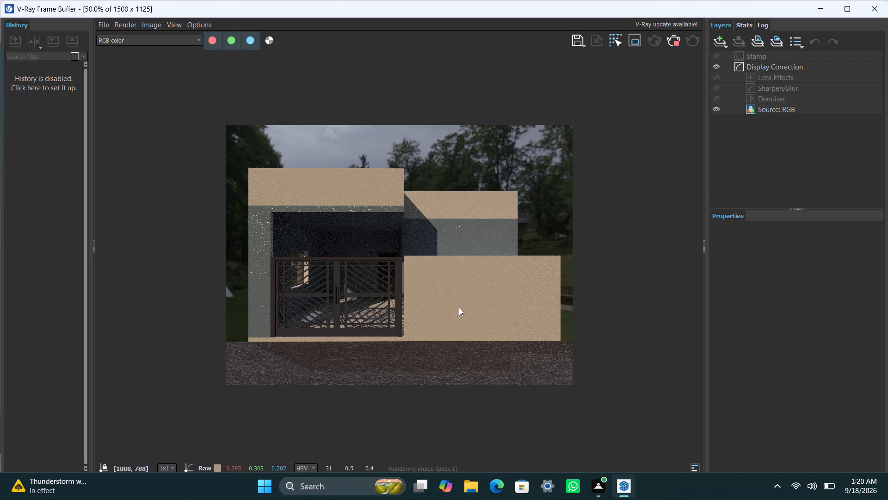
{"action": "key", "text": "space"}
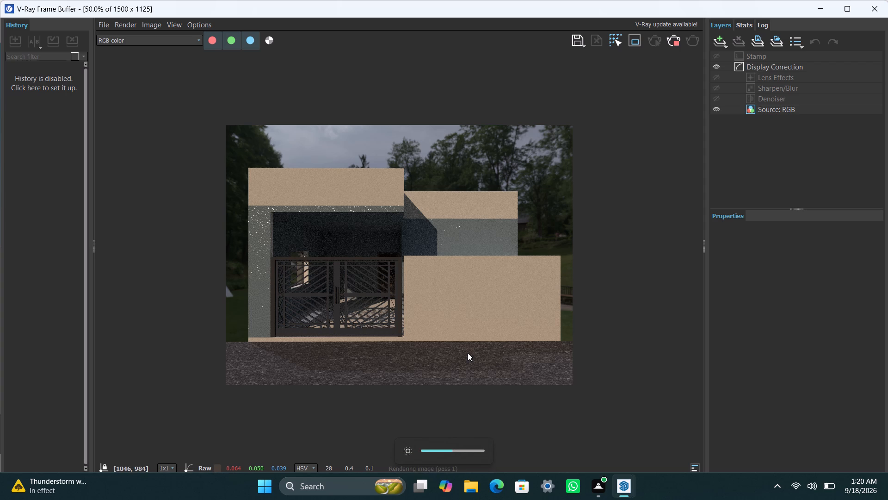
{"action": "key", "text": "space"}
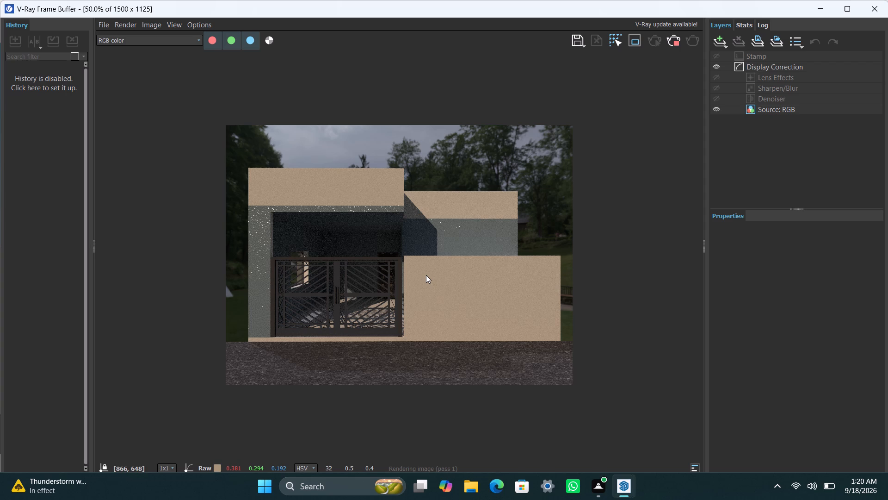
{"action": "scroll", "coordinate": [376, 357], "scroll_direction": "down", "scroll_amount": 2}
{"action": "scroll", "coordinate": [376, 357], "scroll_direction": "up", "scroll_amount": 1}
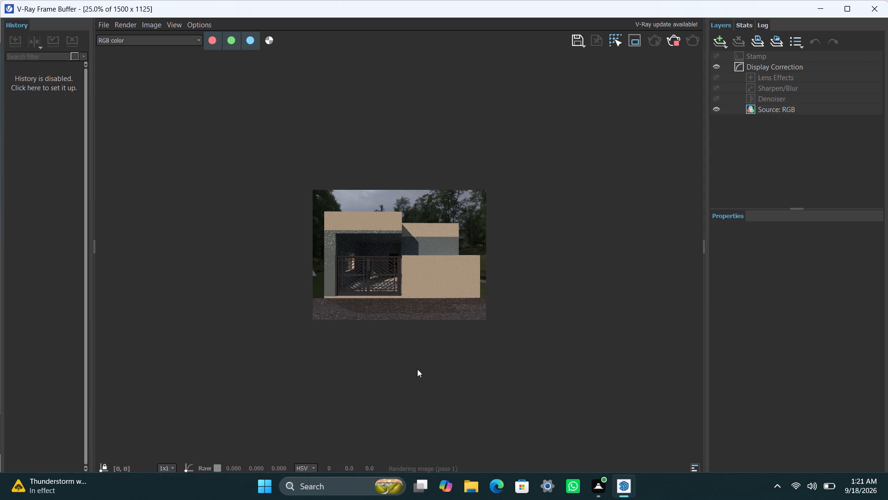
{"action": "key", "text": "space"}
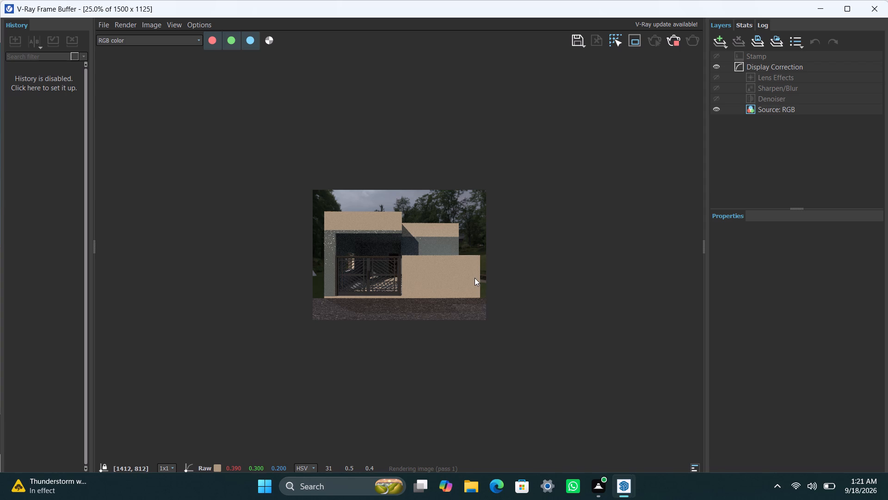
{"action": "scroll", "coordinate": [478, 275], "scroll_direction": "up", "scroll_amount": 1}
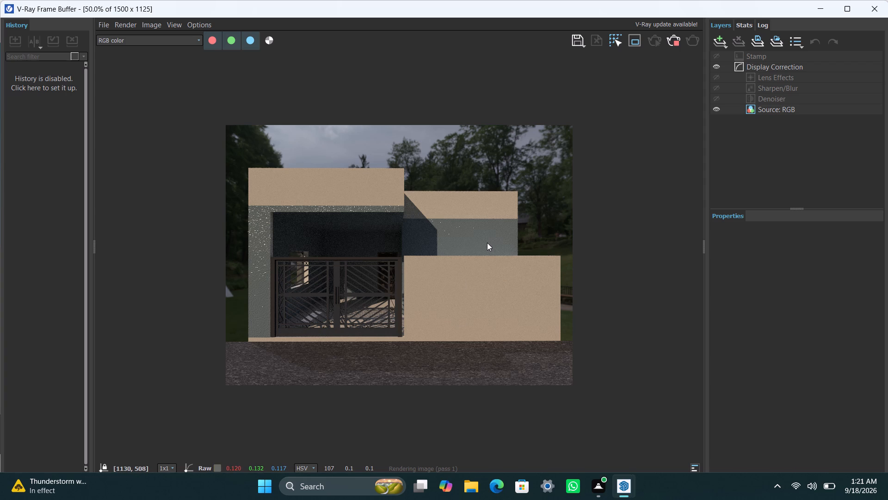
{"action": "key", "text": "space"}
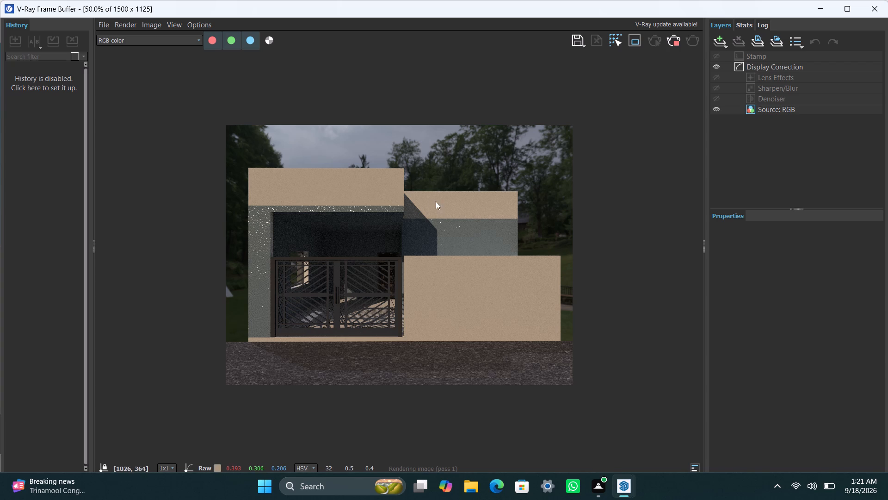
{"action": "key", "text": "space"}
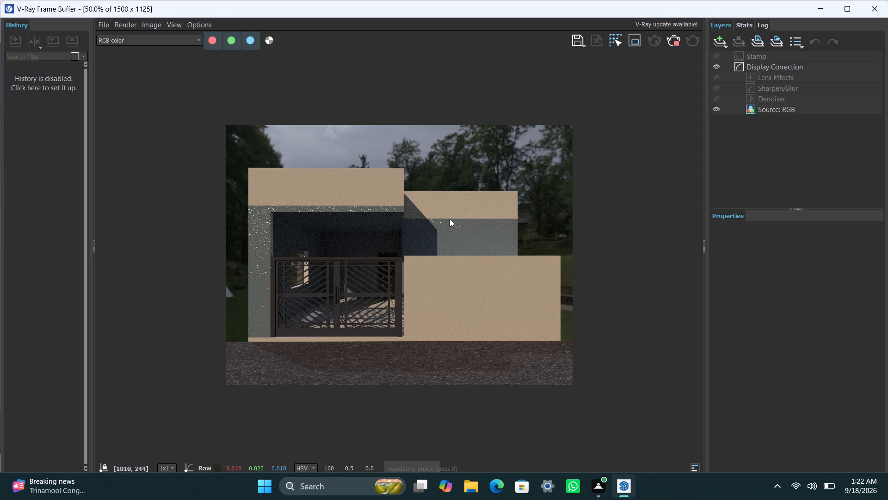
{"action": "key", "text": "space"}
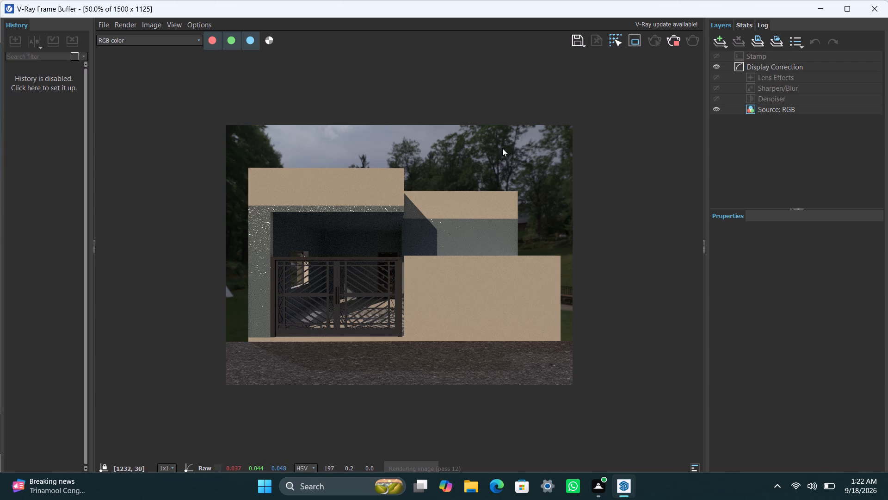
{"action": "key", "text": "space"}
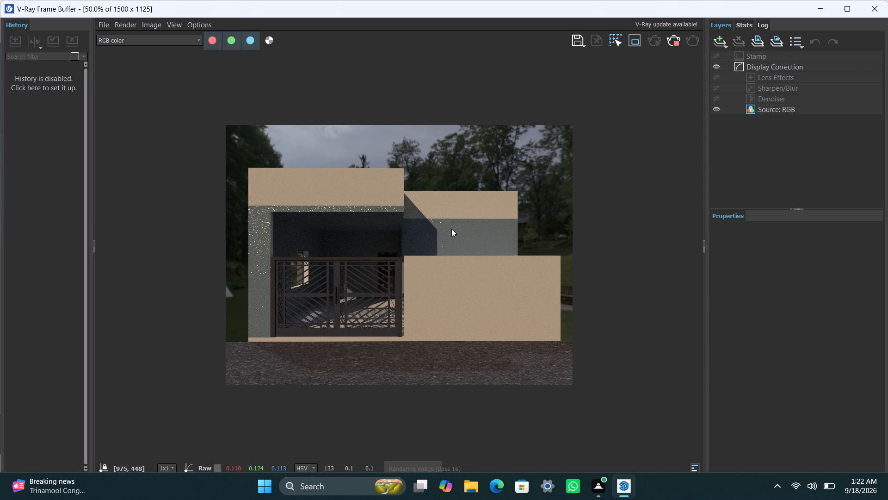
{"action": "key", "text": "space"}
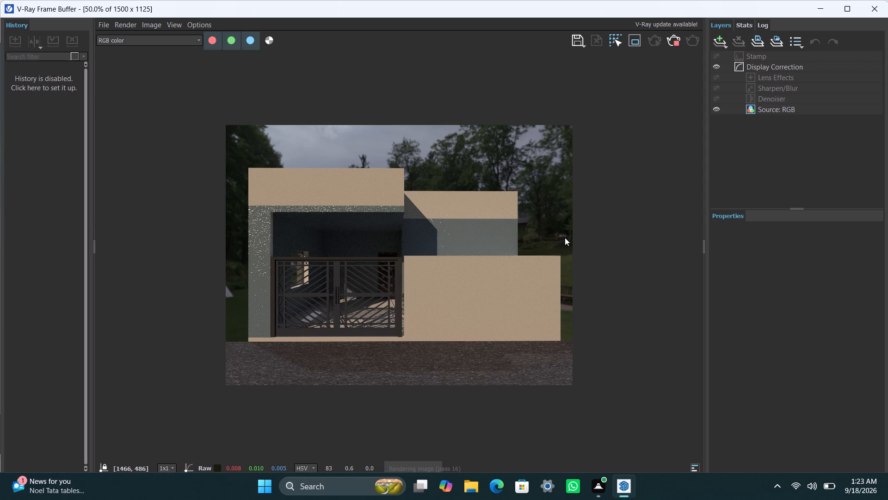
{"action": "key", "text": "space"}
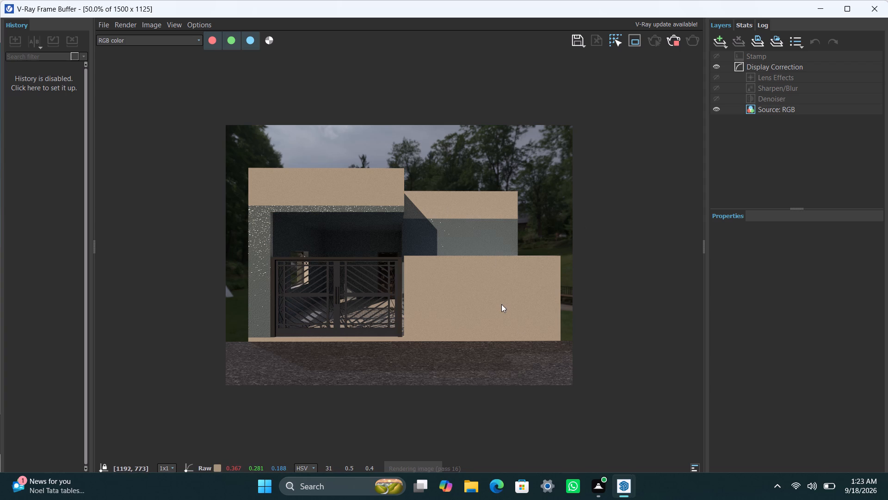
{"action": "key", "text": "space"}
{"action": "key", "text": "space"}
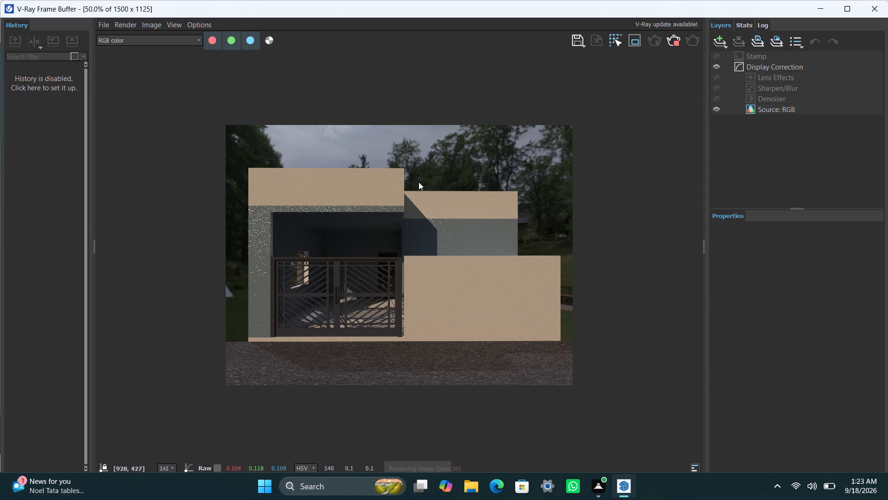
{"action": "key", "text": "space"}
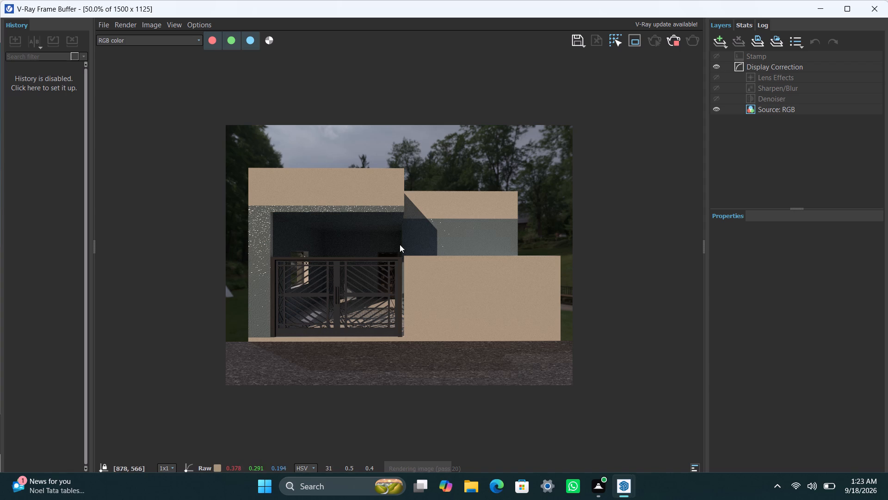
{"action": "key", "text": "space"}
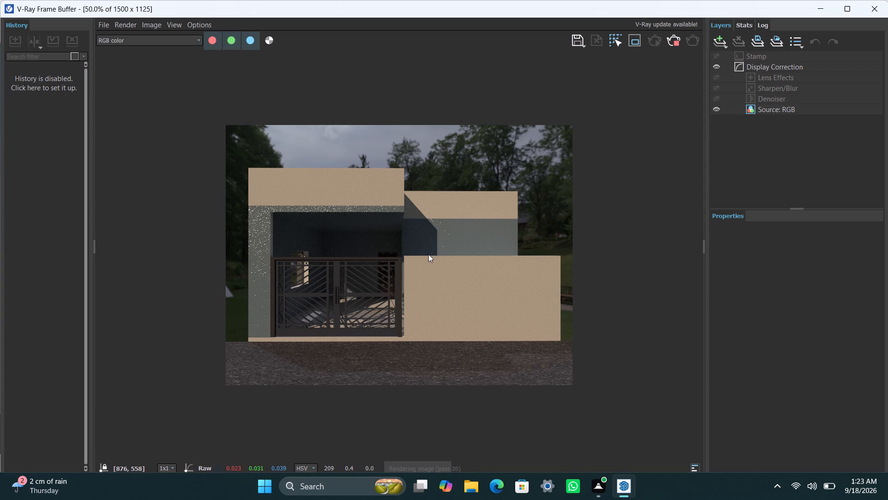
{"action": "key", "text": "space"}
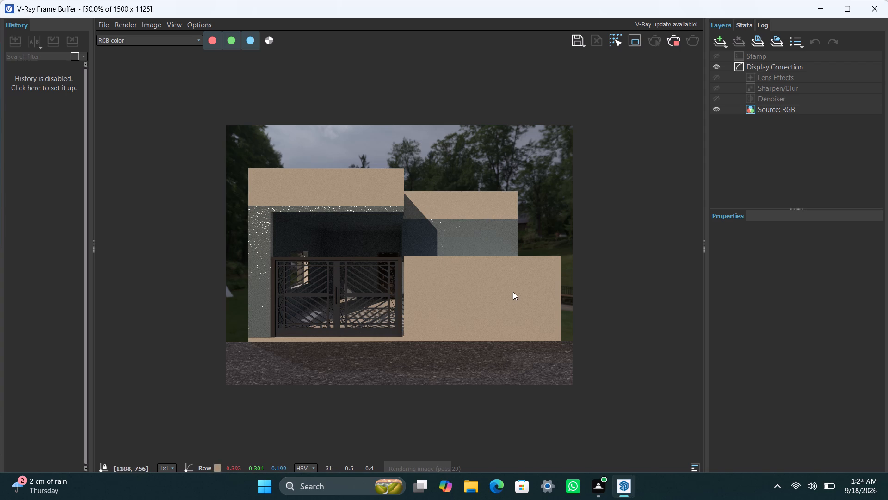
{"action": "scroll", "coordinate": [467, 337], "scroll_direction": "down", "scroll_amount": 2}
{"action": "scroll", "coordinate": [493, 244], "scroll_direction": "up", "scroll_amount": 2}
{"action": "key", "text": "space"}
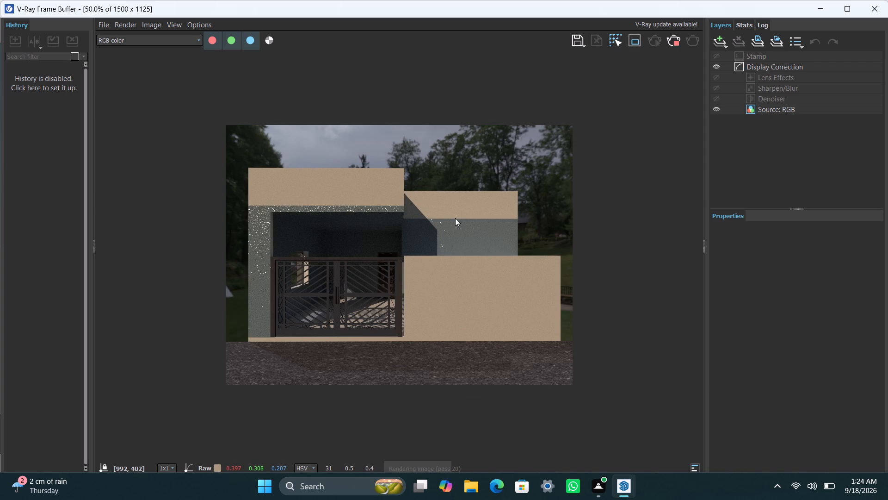
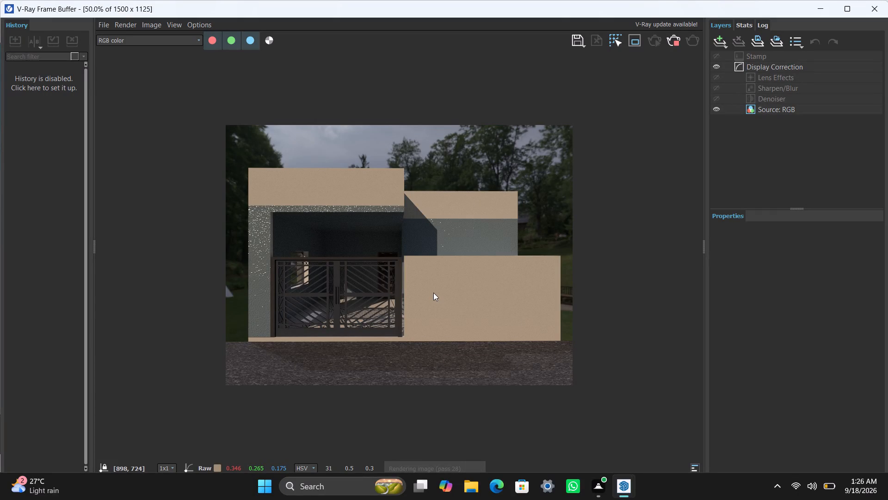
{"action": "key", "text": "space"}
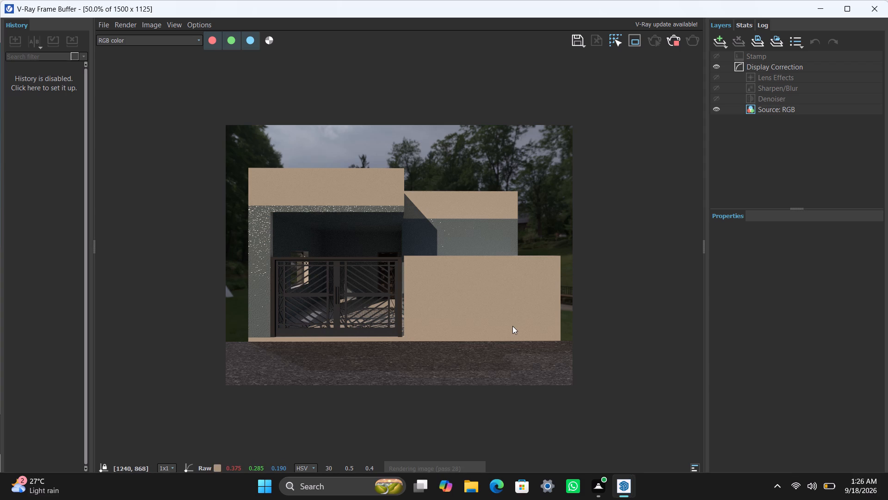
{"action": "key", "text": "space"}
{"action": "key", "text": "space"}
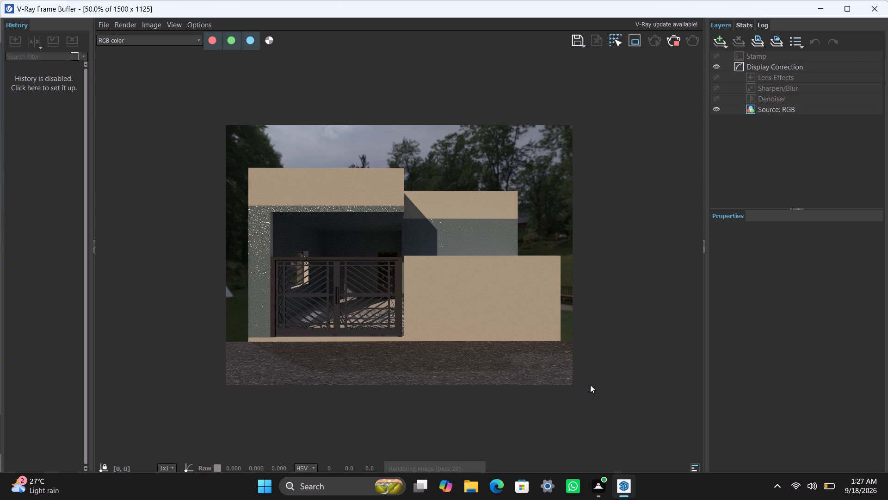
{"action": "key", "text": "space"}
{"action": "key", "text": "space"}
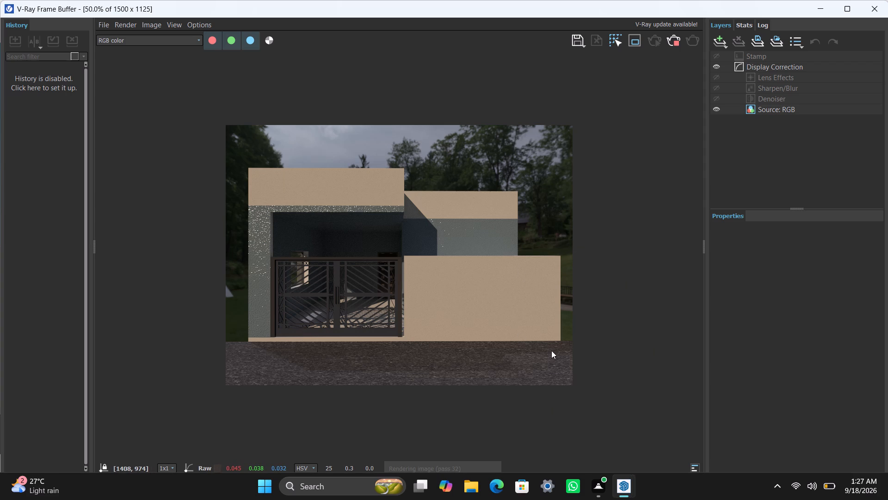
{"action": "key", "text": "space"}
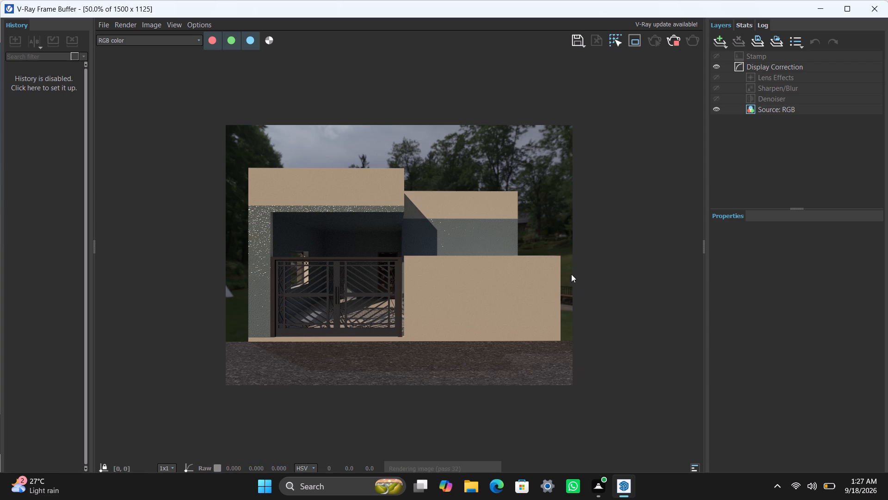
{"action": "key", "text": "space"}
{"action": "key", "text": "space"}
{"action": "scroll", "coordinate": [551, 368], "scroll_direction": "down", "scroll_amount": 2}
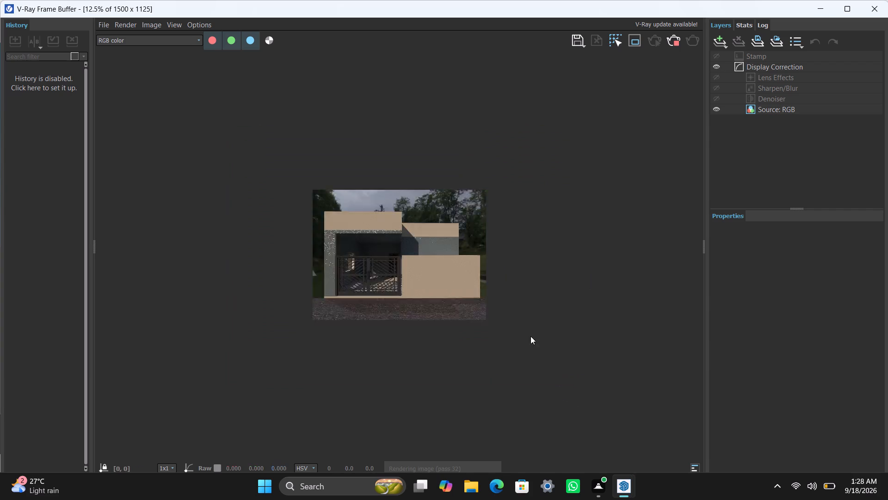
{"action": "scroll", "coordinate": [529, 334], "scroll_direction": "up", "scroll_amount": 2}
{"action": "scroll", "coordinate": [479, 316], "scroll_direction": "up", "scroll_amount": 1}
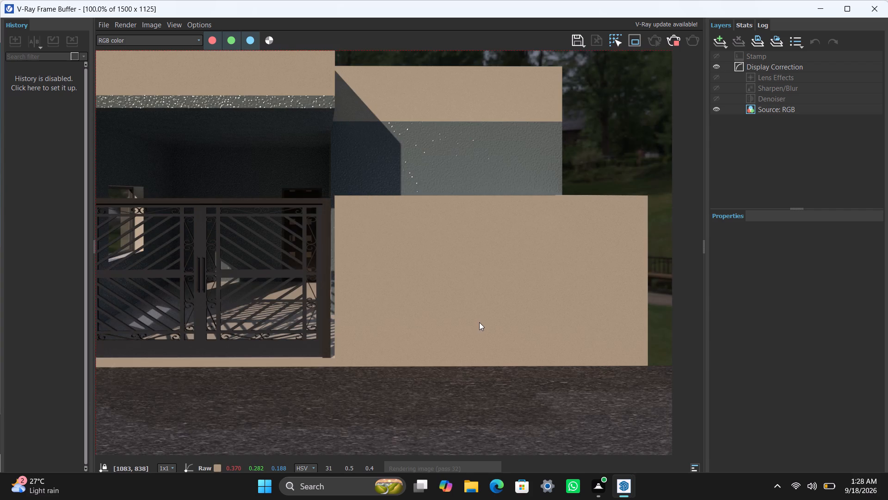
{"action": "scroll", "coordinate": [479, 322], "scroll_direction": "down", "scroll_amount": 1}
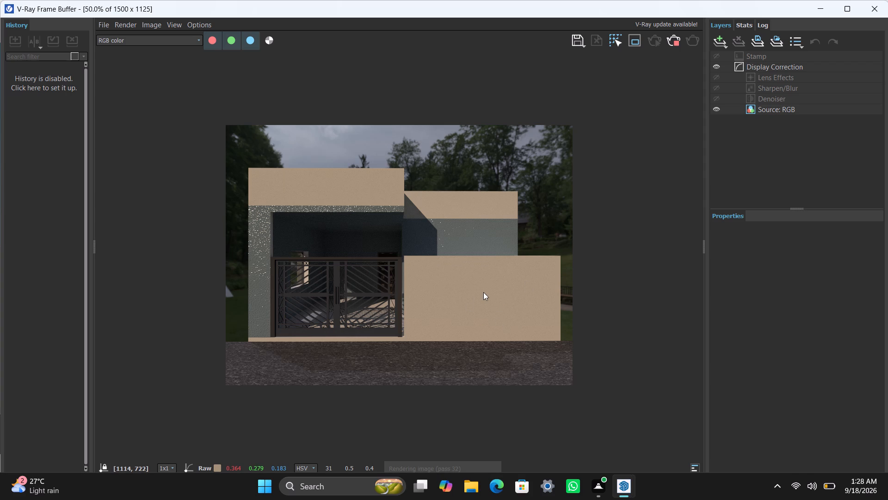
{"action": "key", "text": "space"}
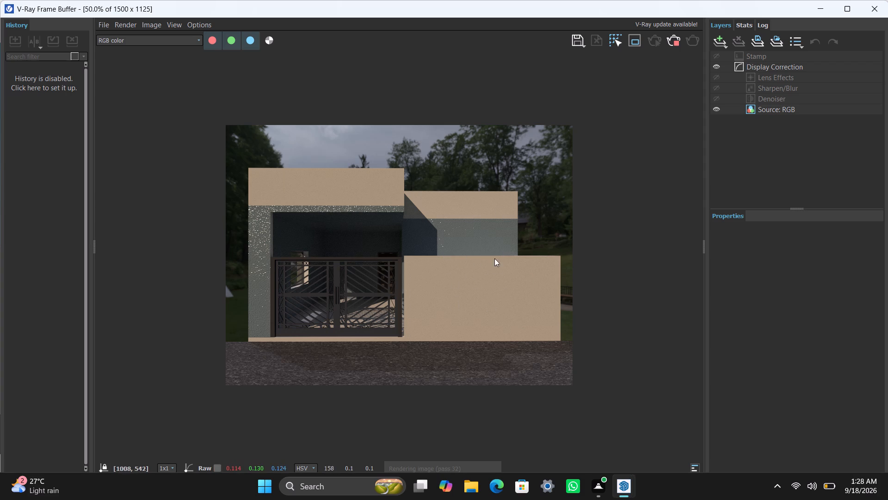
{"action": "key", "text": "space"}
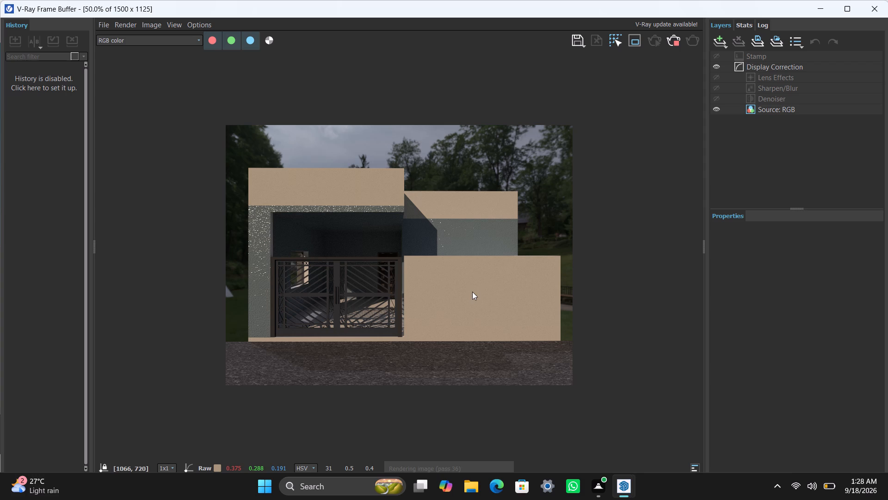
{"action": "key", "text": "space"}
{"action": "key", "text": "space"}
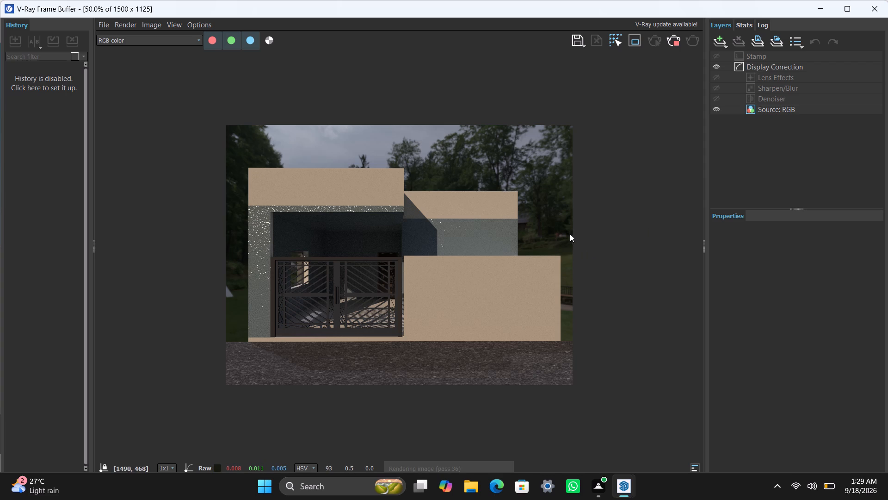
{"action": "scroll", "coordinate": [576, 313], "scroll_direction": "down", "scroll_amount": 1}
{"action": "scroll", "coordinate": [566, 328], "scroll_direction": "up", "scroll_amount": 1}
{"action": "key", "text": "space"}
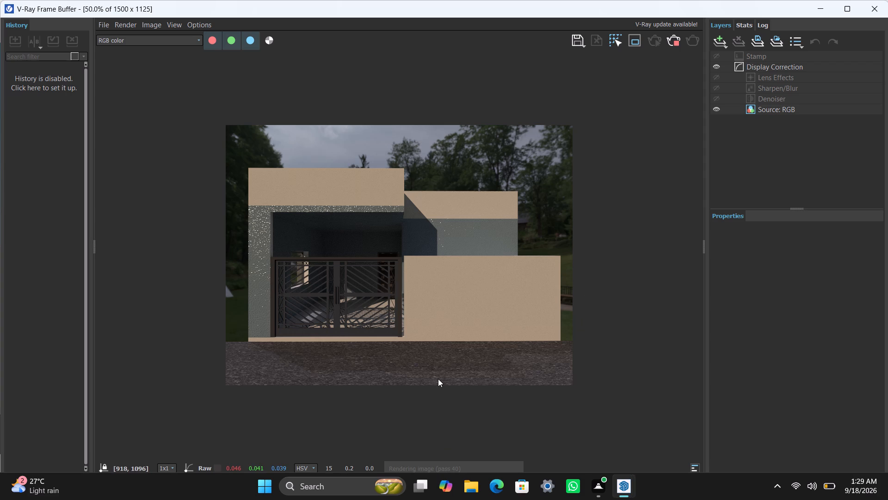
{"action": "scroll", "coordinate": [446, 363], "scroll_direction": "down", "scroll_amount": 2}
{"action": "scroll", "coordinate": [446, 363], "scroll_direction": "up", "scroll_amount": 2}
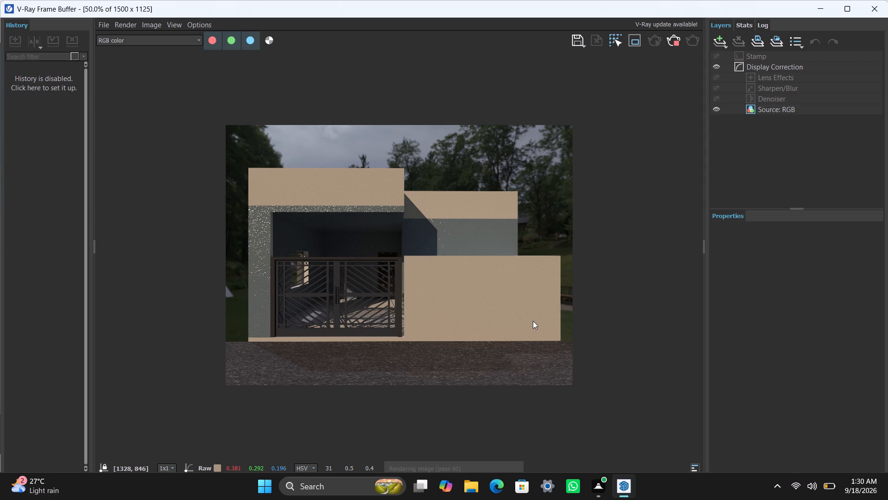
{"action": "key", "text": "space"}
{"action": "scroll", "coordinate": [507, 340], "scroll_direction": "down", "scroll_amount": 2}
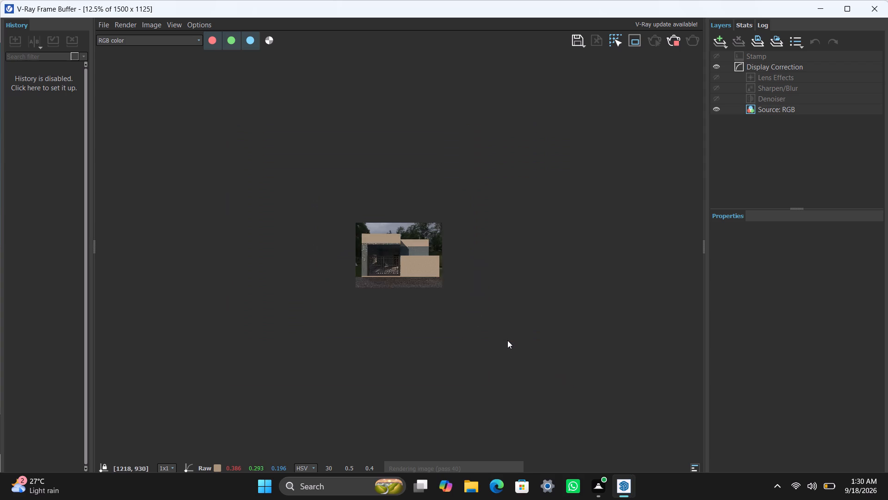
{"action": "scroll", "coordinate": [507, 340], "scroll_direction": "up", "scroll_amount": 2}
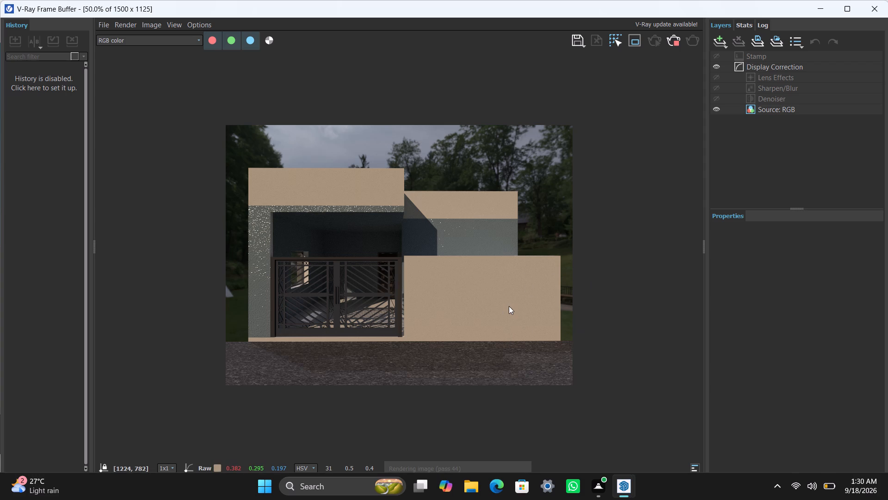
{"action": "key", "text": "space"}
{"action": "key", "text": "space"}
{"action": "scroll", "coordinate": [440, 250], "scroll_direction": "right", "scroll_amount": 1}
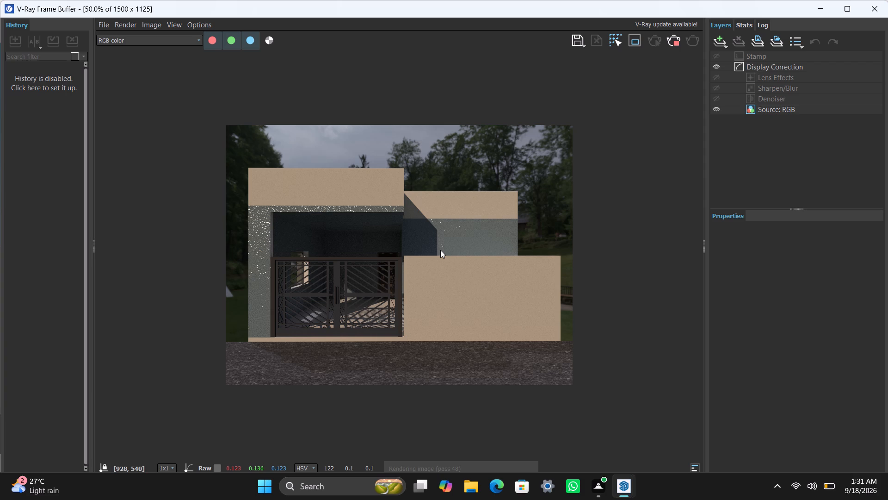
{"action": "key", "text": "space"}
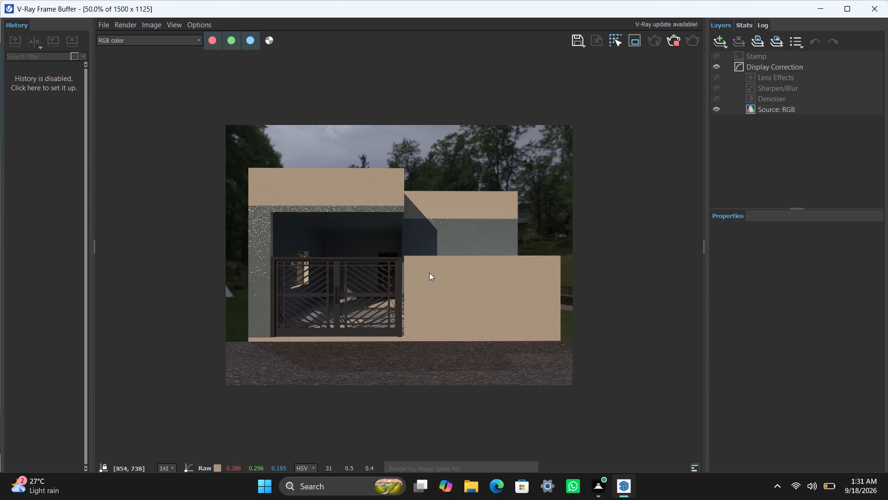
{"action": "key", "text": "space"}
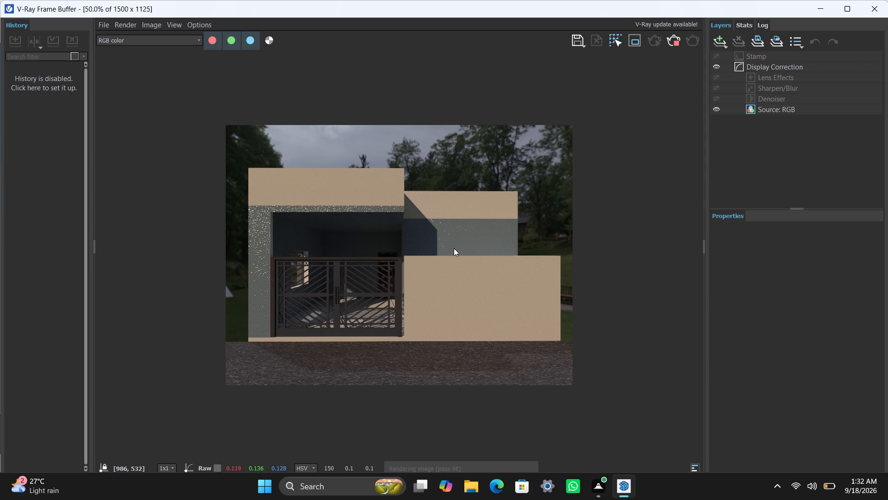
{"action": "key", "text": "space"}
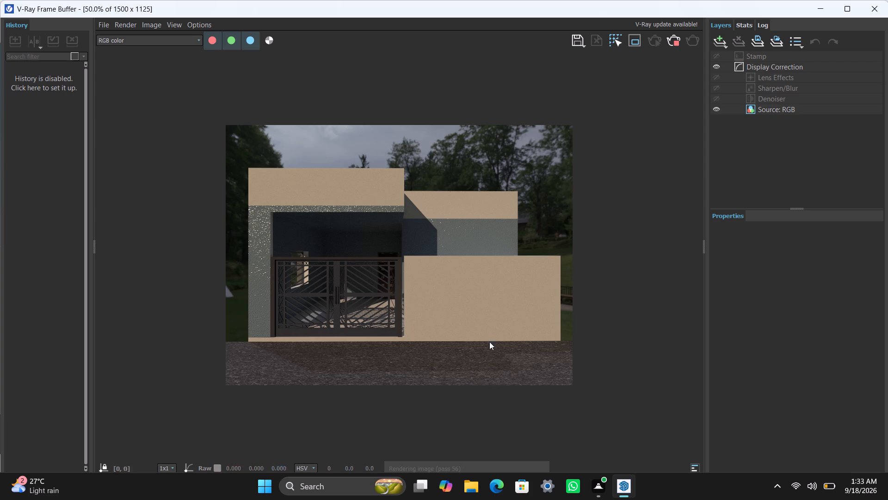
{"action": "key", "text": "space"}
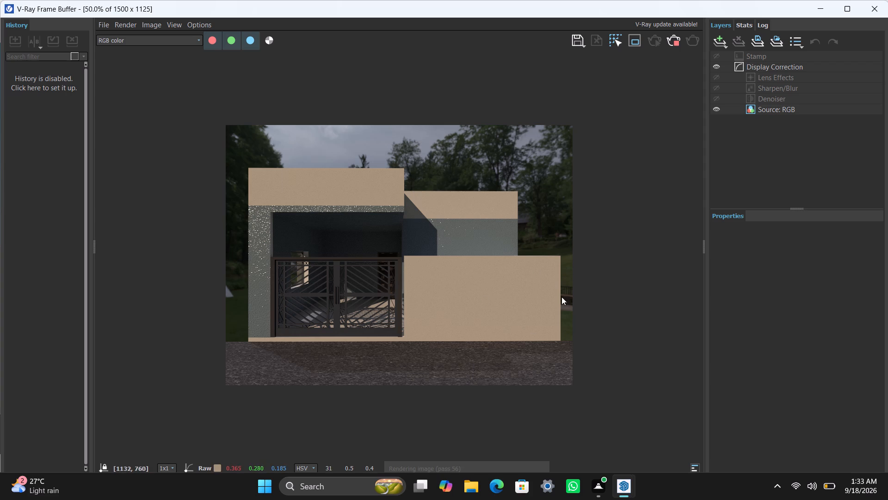
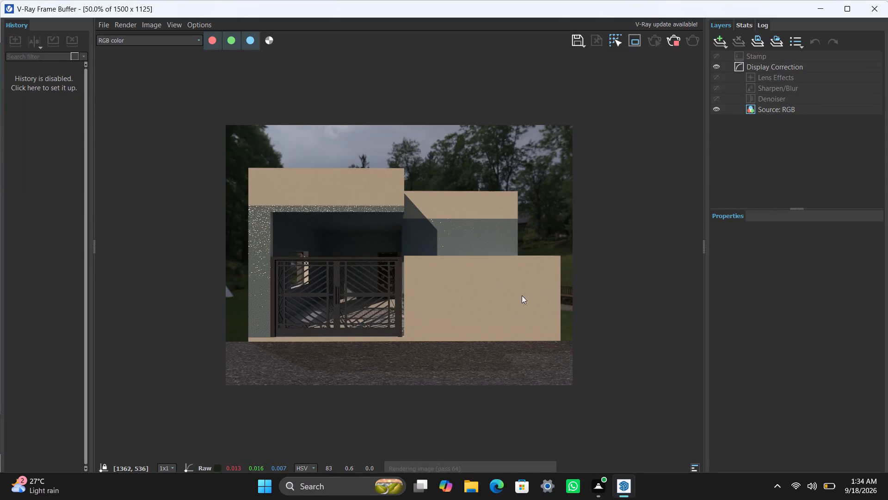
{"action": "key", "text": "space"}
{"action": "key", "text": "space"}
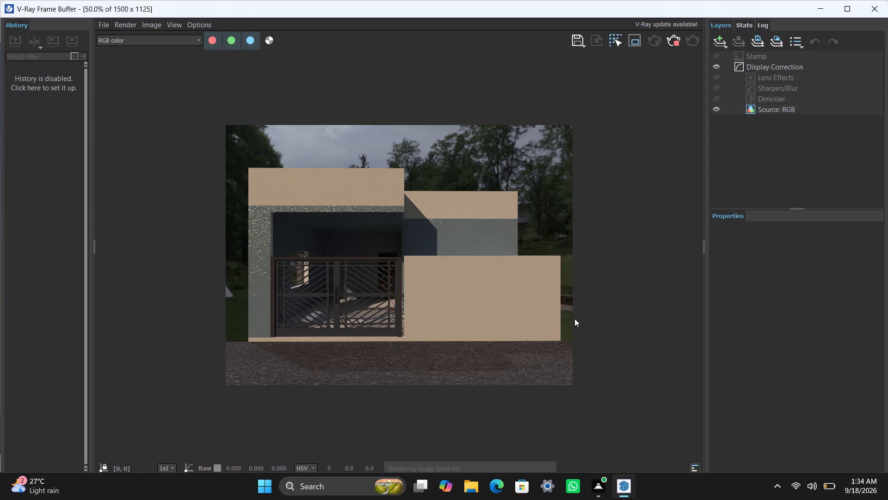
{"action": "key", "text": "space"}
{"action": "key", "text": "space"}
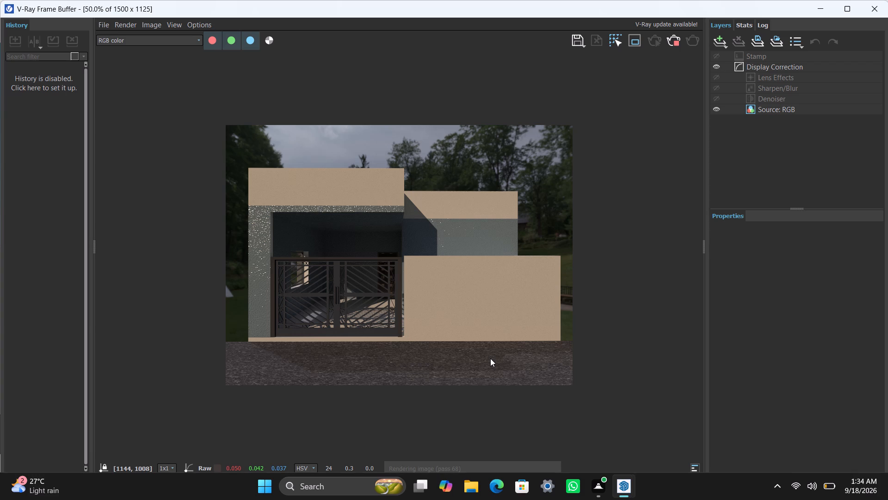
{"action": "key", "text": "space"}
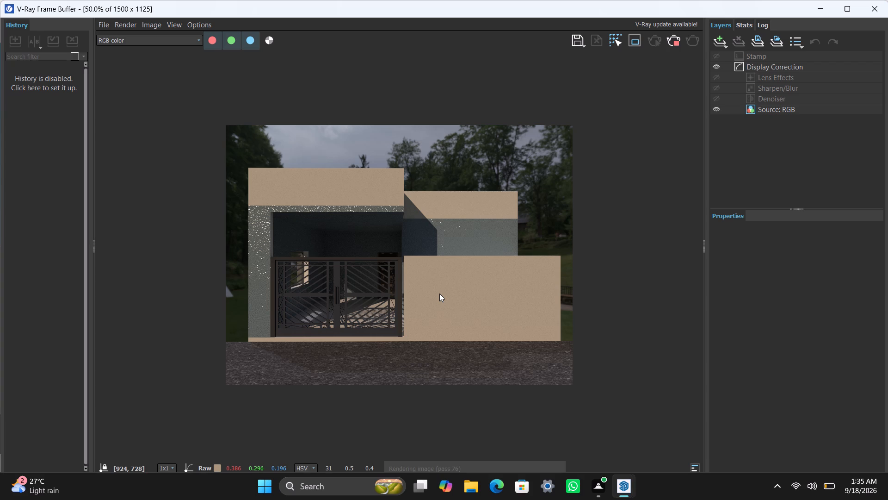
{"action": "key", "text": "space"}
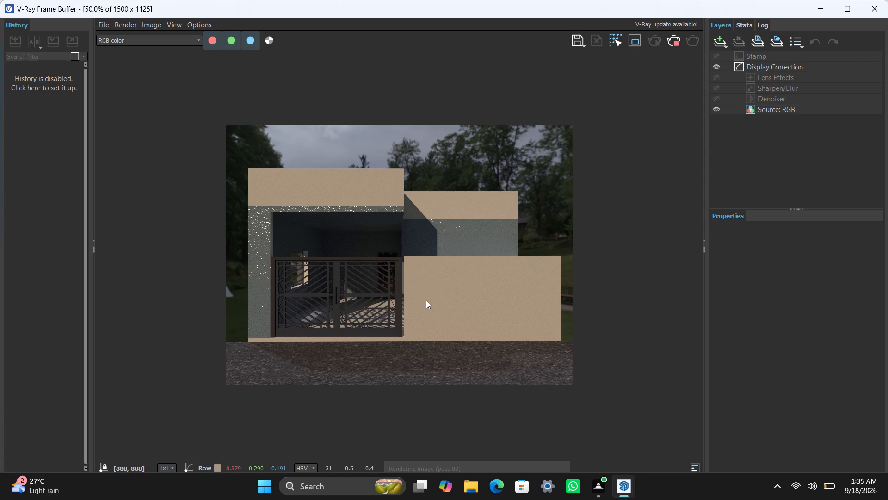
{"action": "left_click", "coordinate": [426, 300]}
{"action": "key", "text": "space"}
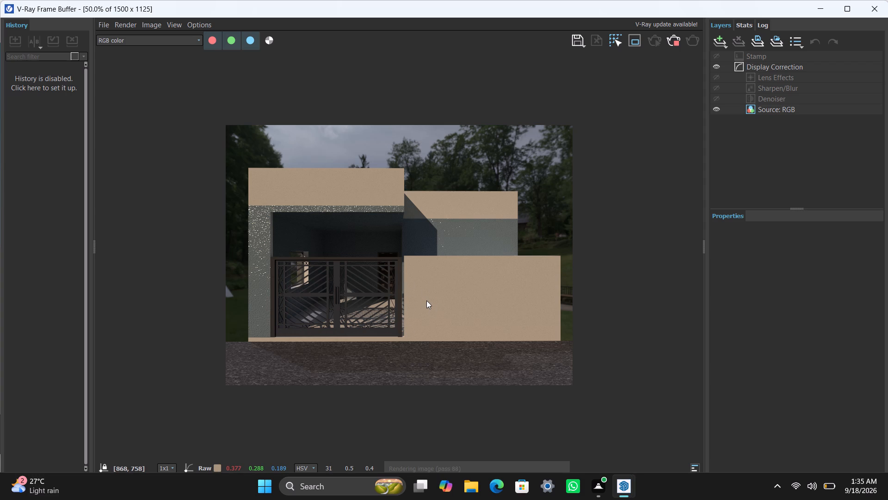
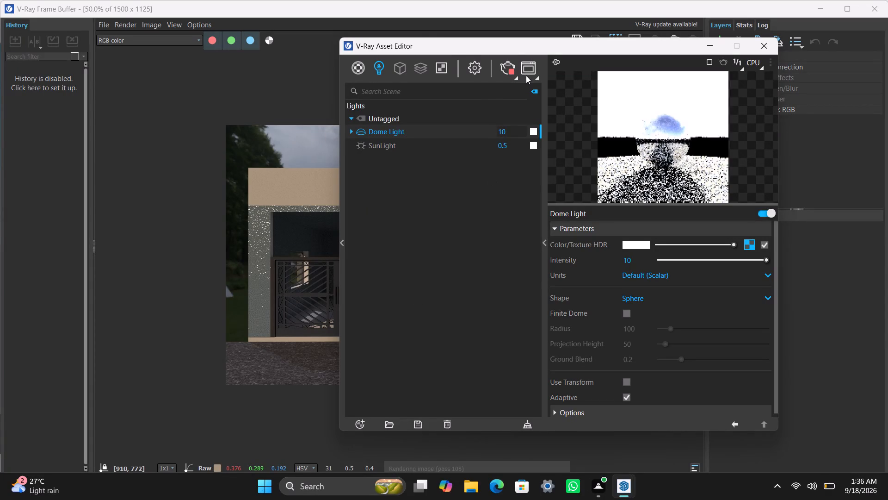
Minimize the V-Ray Asset Editor so the front render in the frame buffer is unobstructed.
{"action": "left_click", "coordinate": [706, 46]}
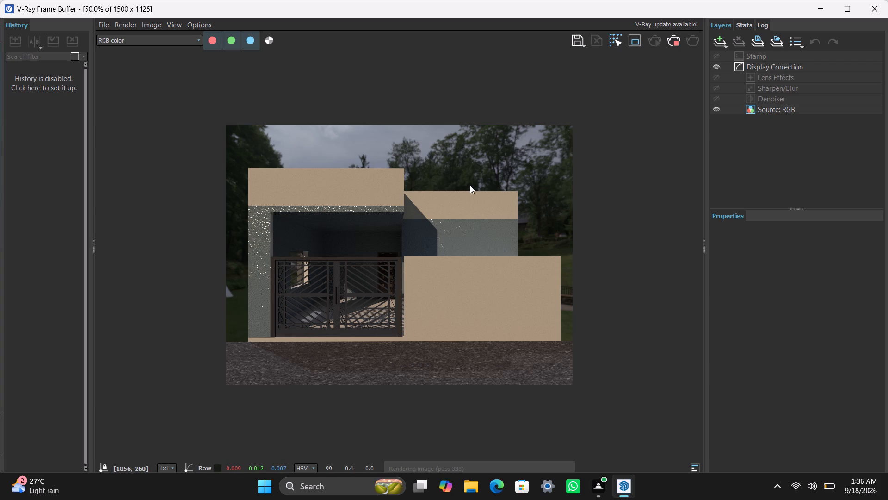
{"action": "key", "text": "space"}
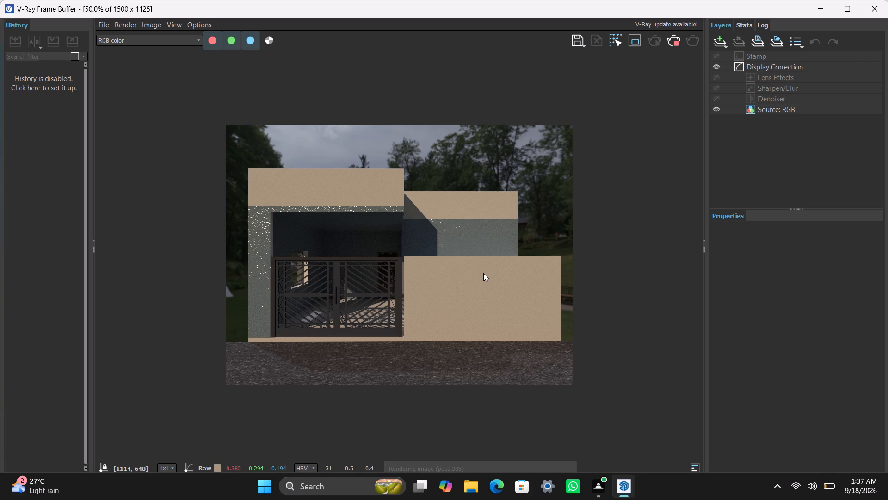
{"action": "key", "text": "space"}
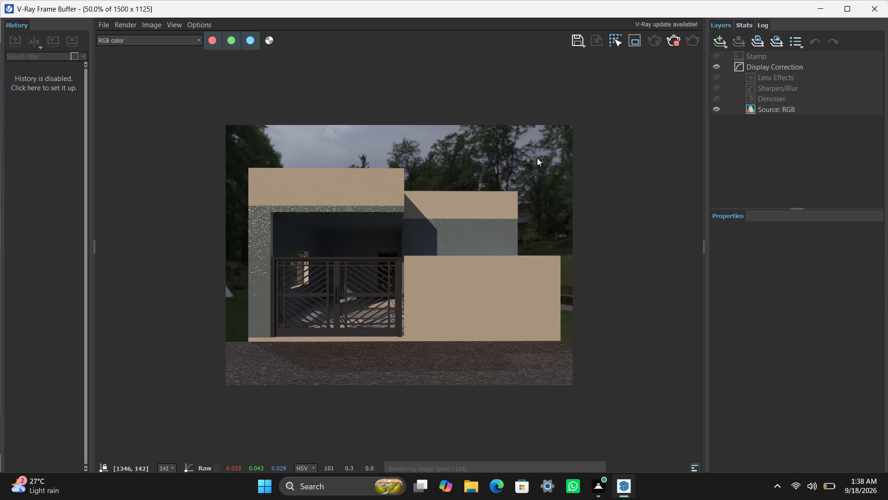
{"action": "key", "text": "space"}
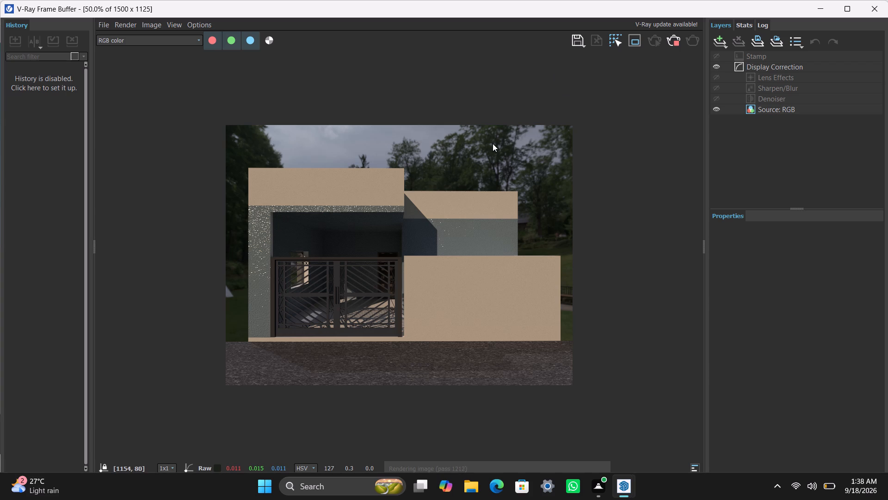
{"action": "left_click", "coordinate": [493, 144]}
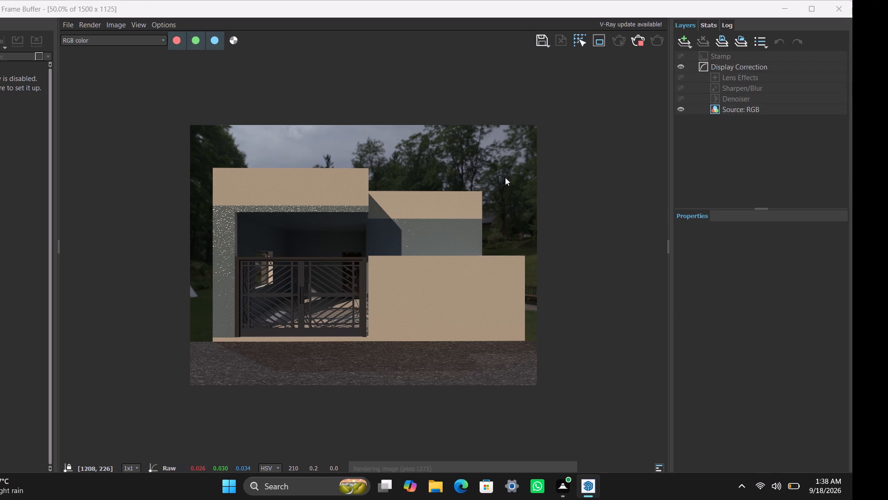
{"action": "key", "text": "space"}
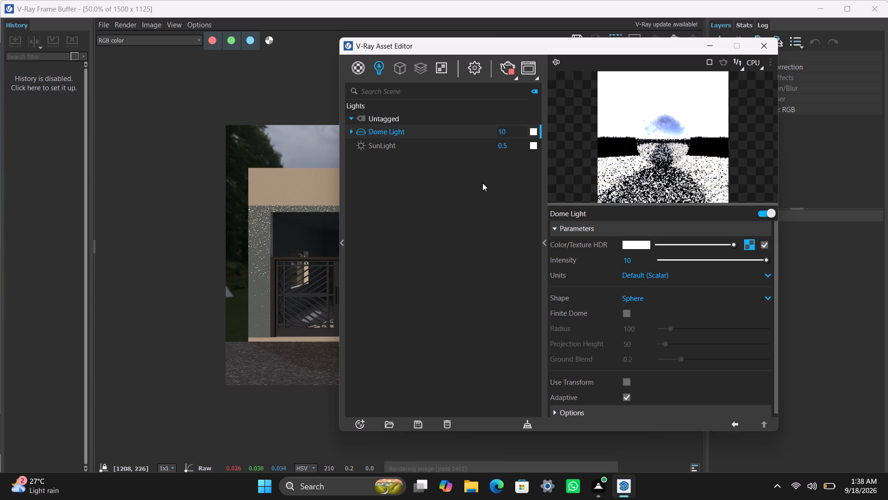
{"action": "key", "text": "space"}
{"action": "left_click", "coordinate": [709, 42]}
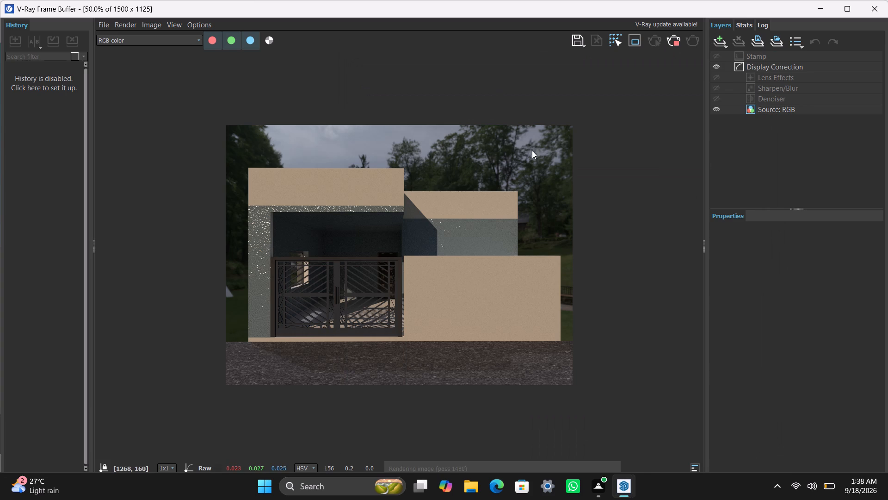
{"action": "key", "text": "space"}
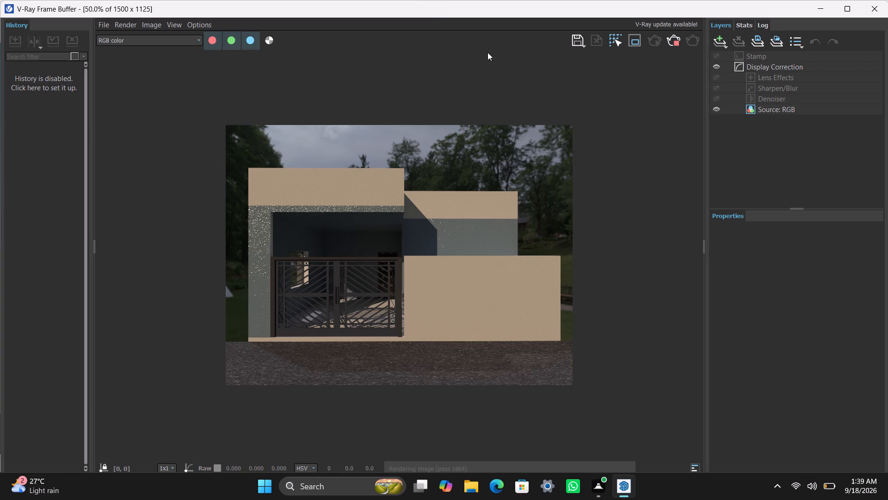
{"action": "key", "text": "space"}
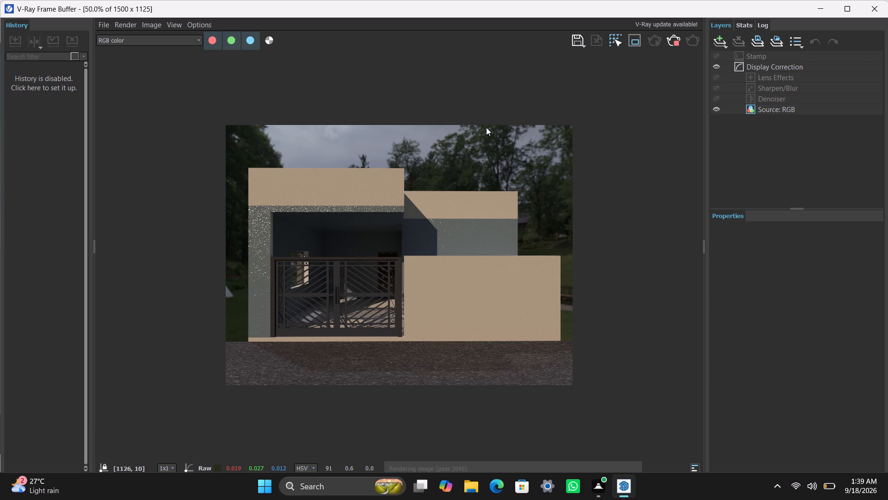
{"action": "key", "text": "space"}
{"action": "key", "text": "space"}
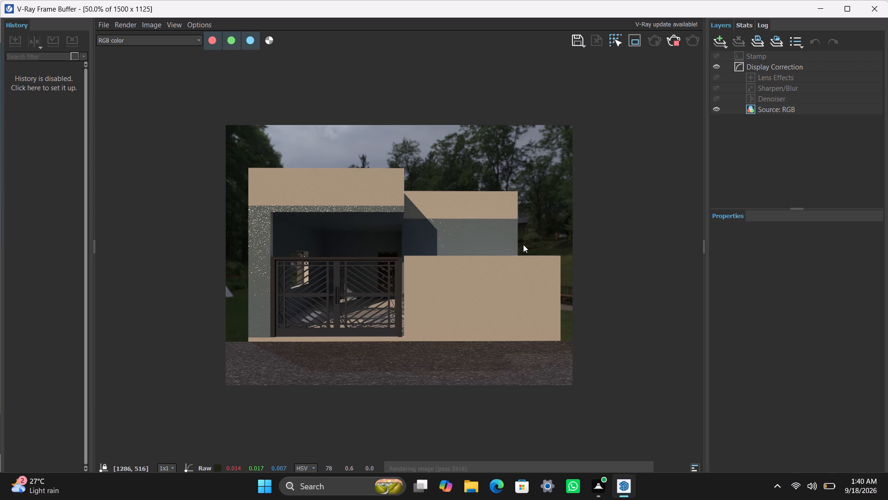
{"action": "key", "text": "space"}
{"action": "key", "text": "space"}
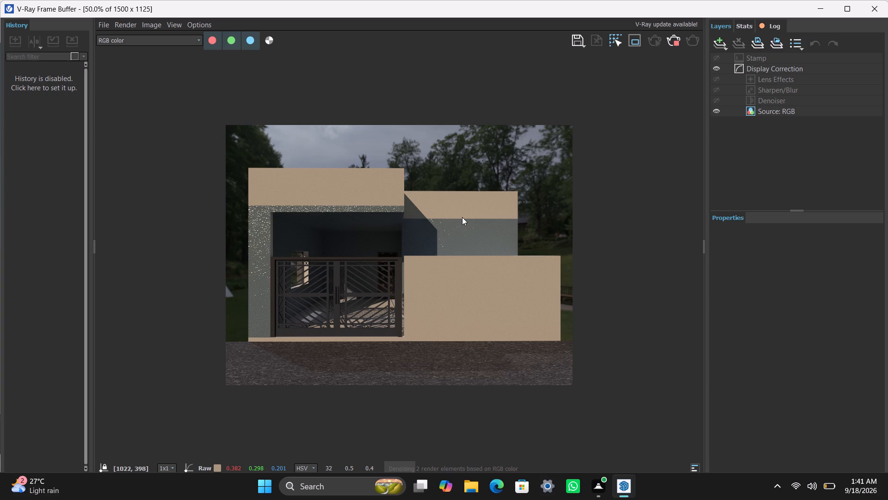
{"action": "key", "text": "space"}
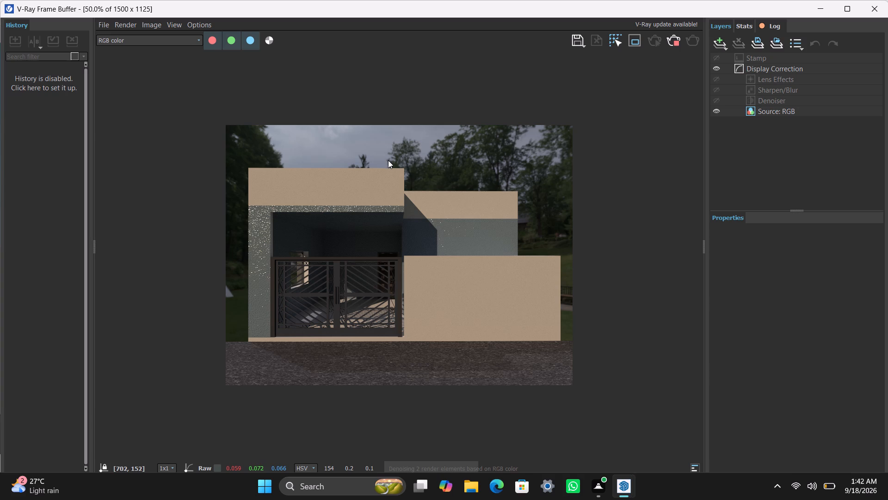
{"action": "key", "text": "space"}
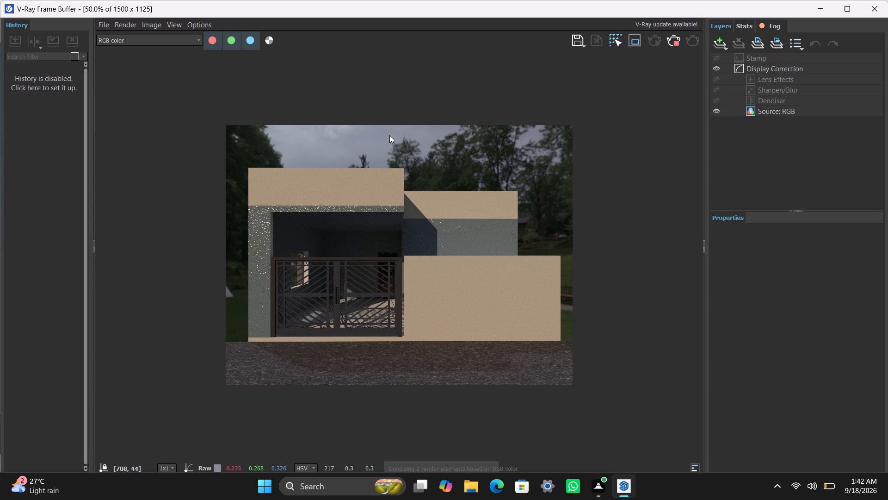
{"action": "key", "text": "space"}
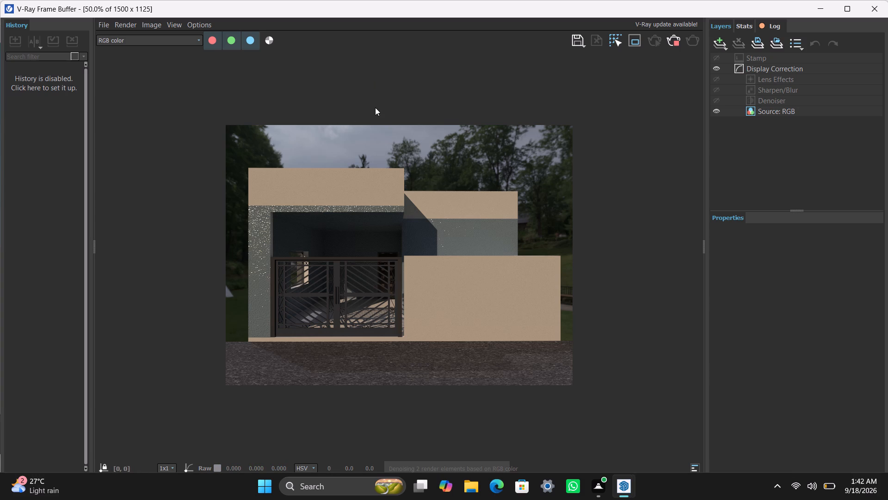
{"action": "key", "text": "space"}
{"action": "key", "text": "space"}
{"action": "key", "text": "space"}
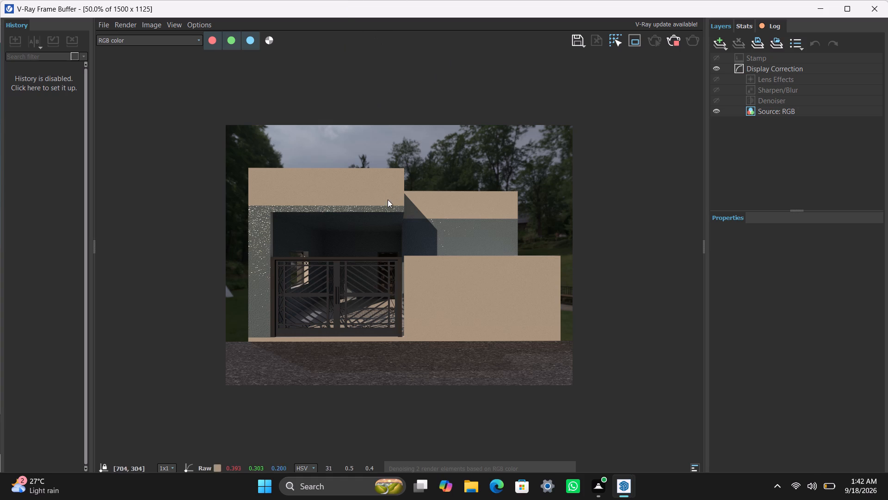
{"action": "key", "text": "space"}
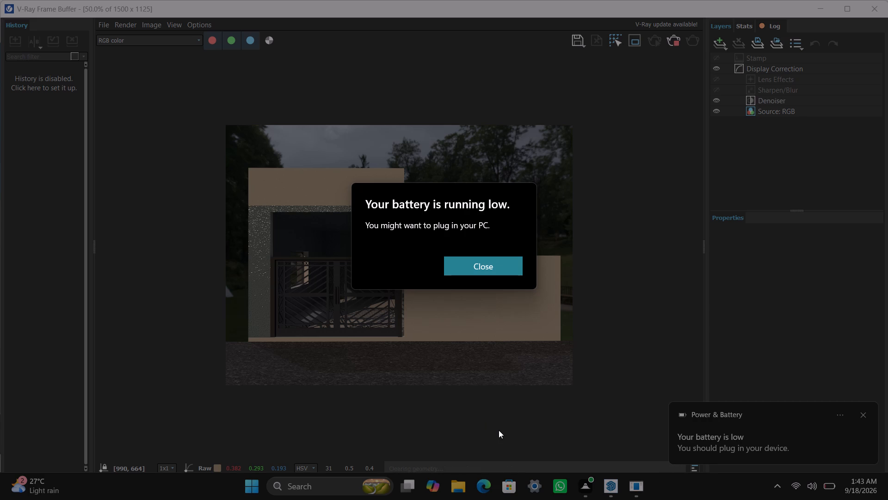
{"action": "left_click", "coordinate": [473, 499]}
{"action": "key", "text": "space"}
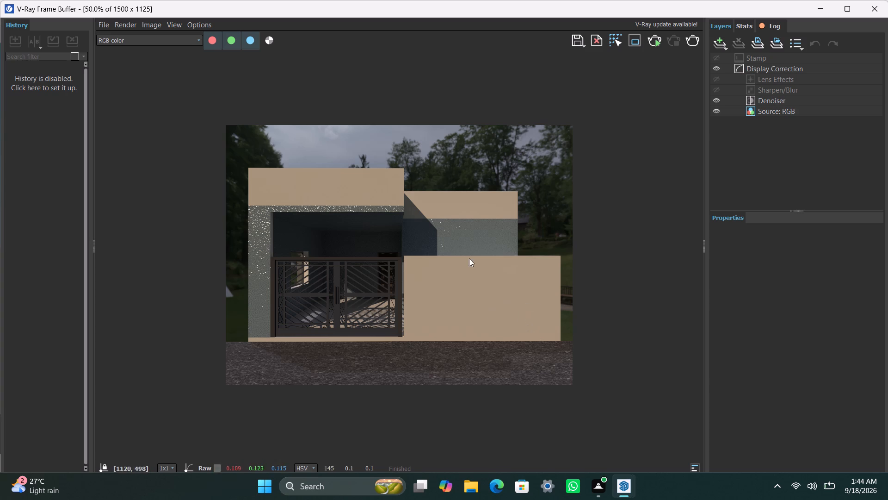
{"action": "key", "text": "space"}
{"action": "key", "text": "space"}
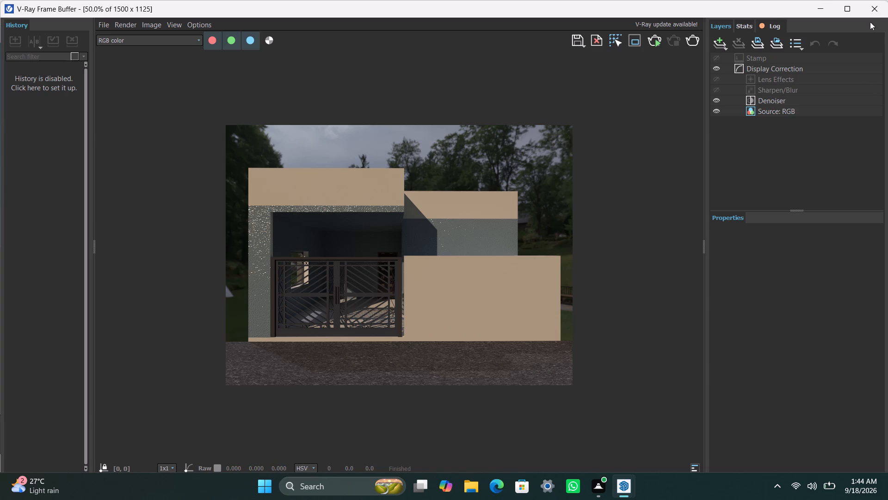
Minimize the V-Ray Frame Buffer to return to the house model.
{"action": "left_click", "coordinate": [825, 0]}
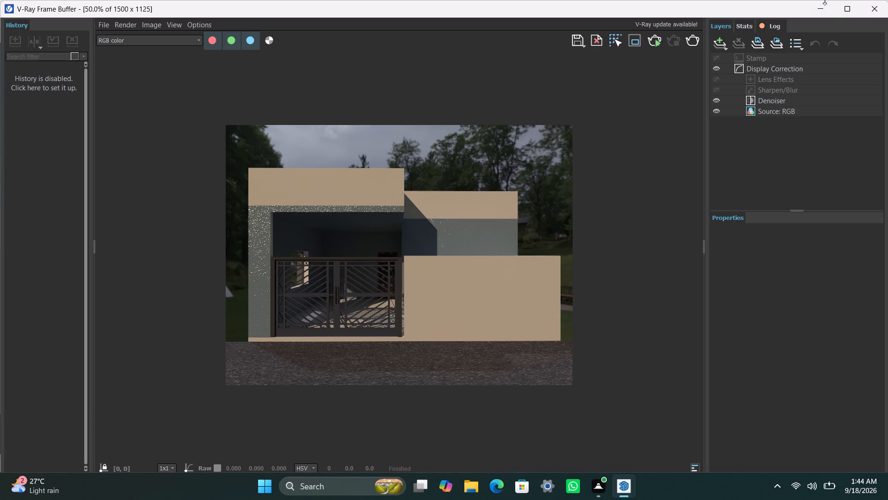
{"action": "left_click", "coordinate": [817, 6]}
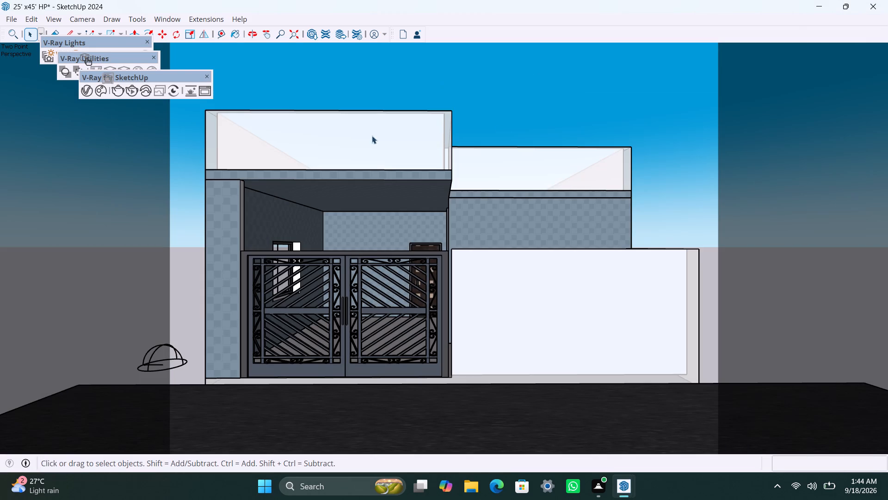
Close the floating V-Ray for SketchUp toolset over the model view.
{"action": "key", "text": "space"}
{"action": "left_click", "coordinate": [205, 74]}
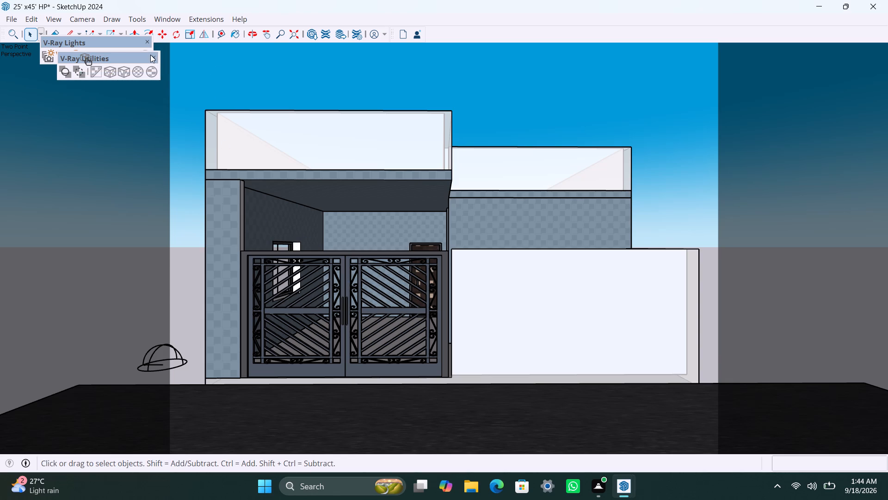
Delete the dome light beside the house's front pillar from inside its enclosing group, and leave the group.
{"action": "left_click", "coordinate": [173, 366]}
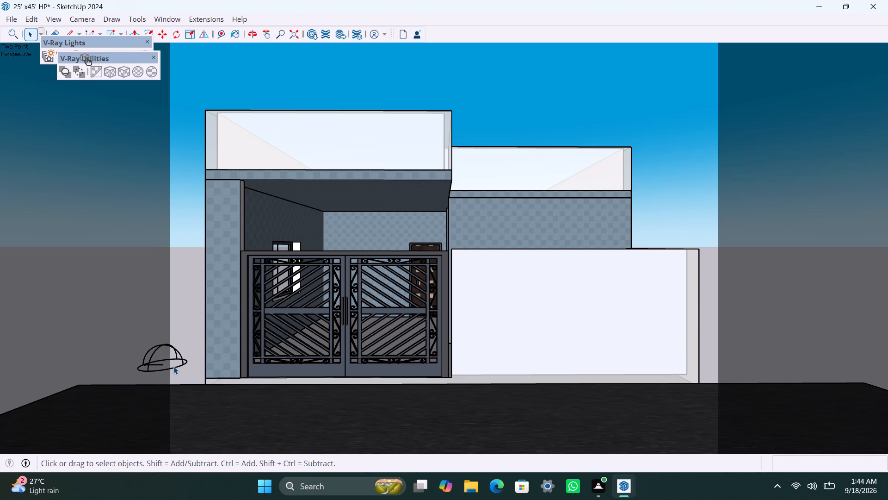
{"action": "left_click", "coordinate": [173, 366]}
{"action": "left_click", "coordinate": [173, 366]}
{"action": "left_click", "coordinate": [176, 369]}
{"action": "double_click", "coordinate": [176, 365]}
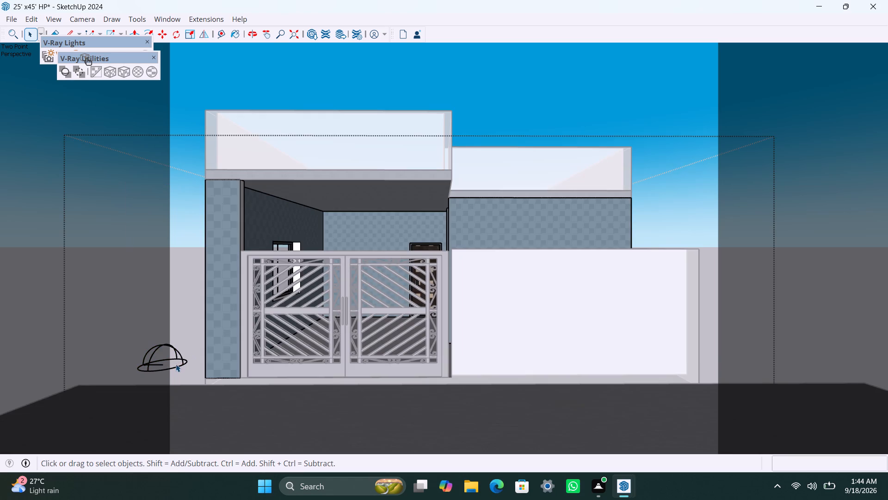
{"action": "left_click", "coordinate": [176, 365]}
{"action": "key", "text": "Delete"}
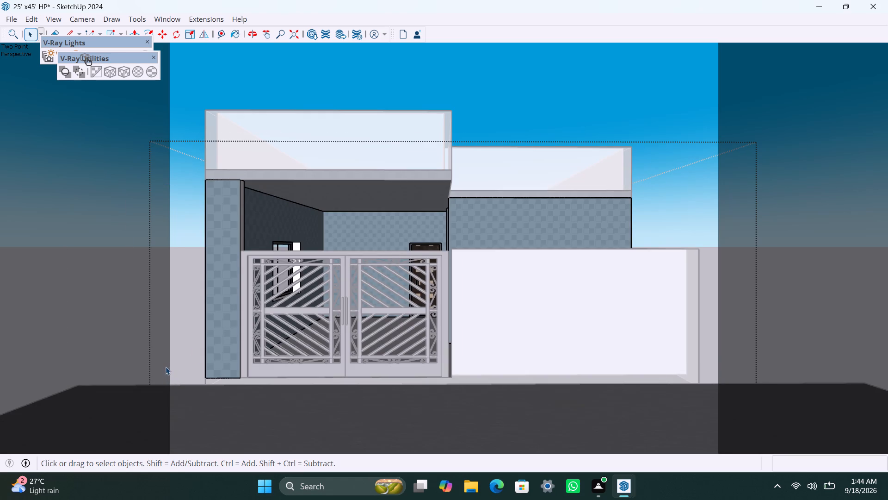
{"action": "left_click", "coordinate": [270, 83]}
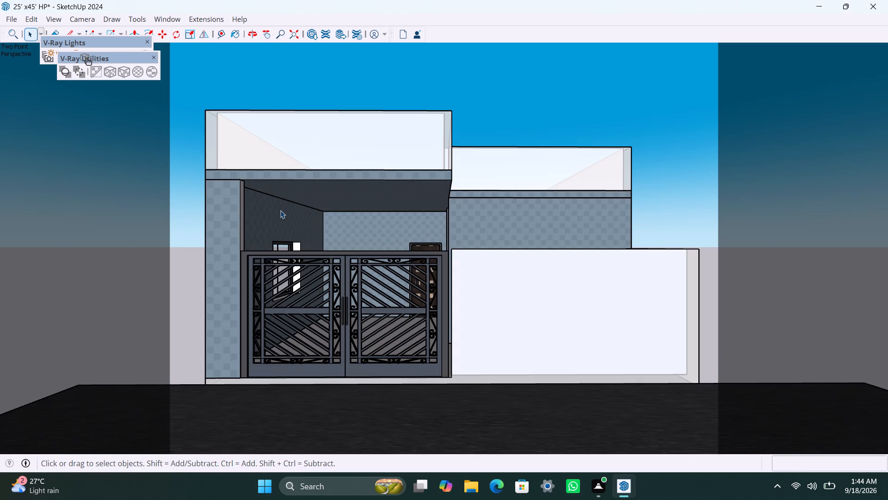
Save the 25' x45' HP model.
{"action": "left_click_drag", "start_coordinate": [281, 223], "coordinate": [285, 150]}
{"action": "key", "text": "ctrl+s"}
Switch to Snipping Tool and capture the house's front view within the bright render frame as a rectangular screenshot.
{"action": "left_click", "coordinate": [329, 483]}
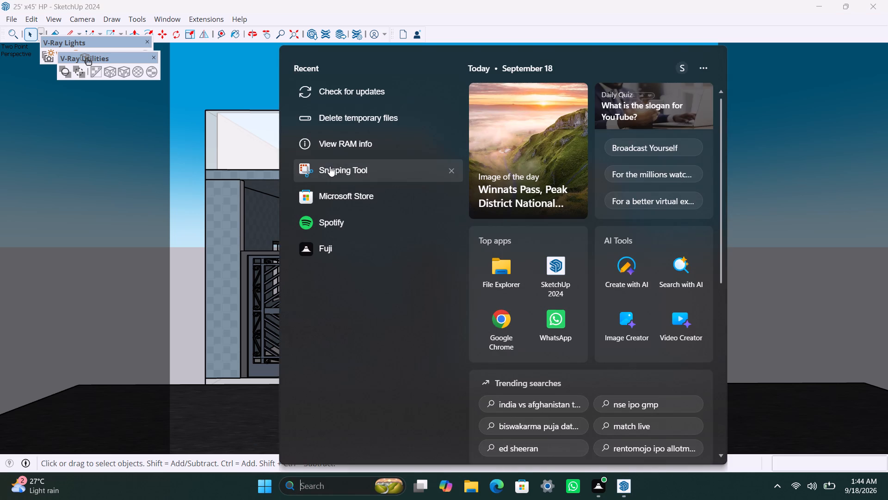
{"action": "left_click", "coordinate": [330, 165]}
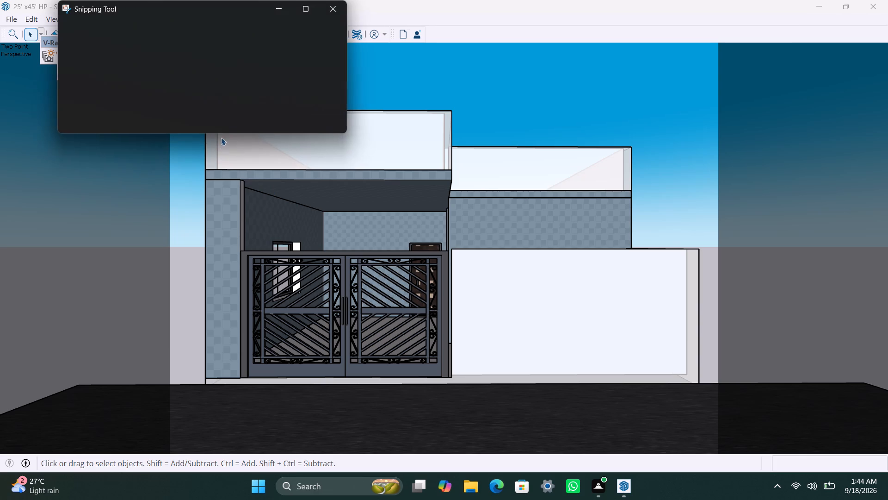
{"action": "left_click", "coordinate": [93, 30]}
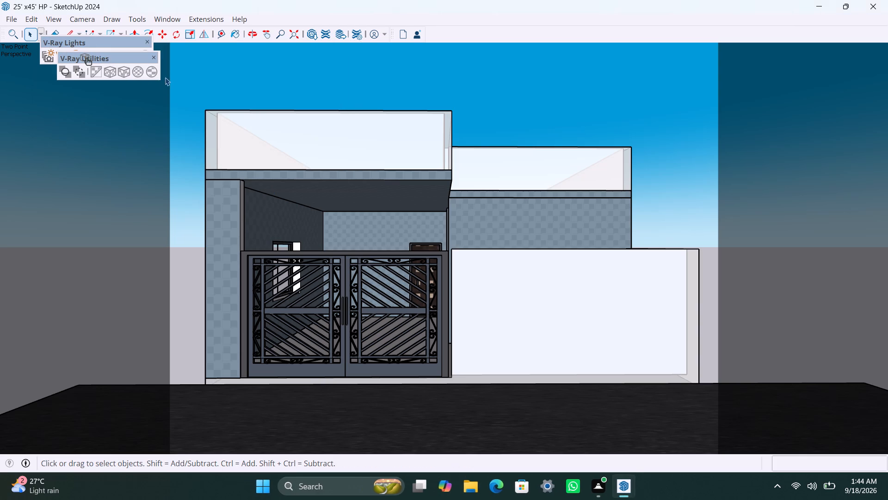
{"action": "left_click_drag", "start_coordinate": [168, 43], "coordinate": [554, 335]}
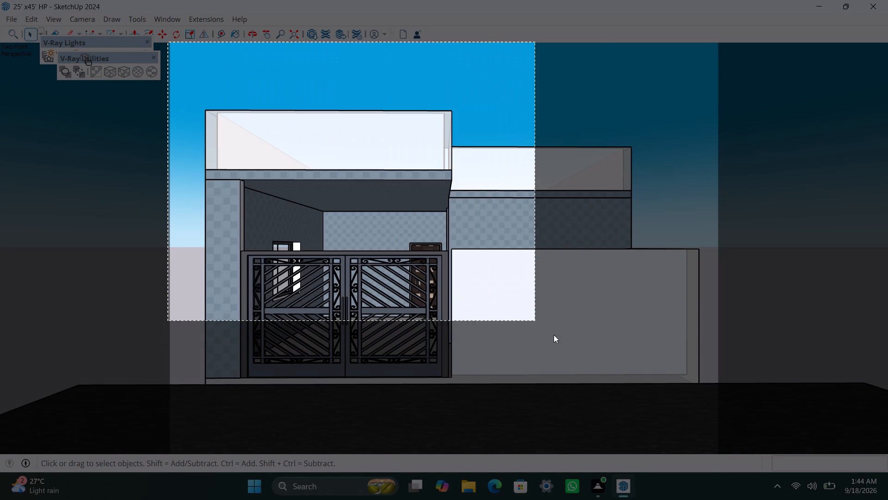
{"action": "left_click_drag", "start_coordinate": [554, 335], "coordinate": [716, 426]}
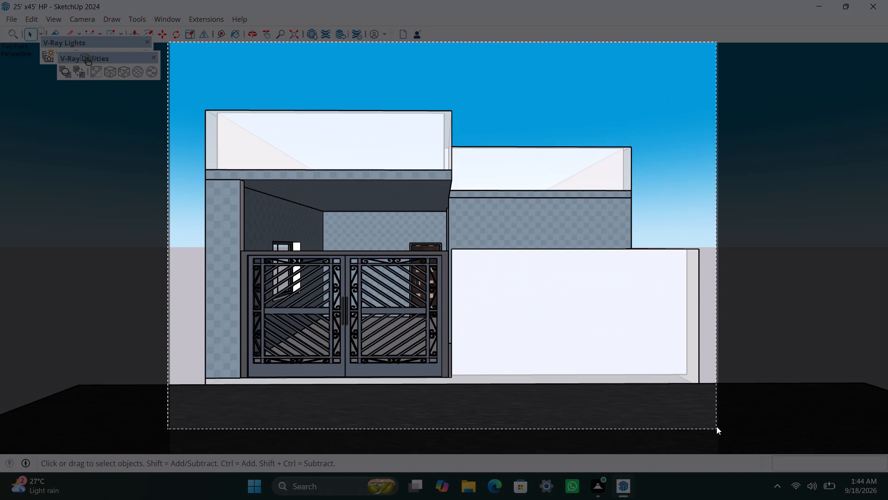
{"action": "left_click_drag", "start_coordinate": [716, 426], "coordinate": [718, 425]}
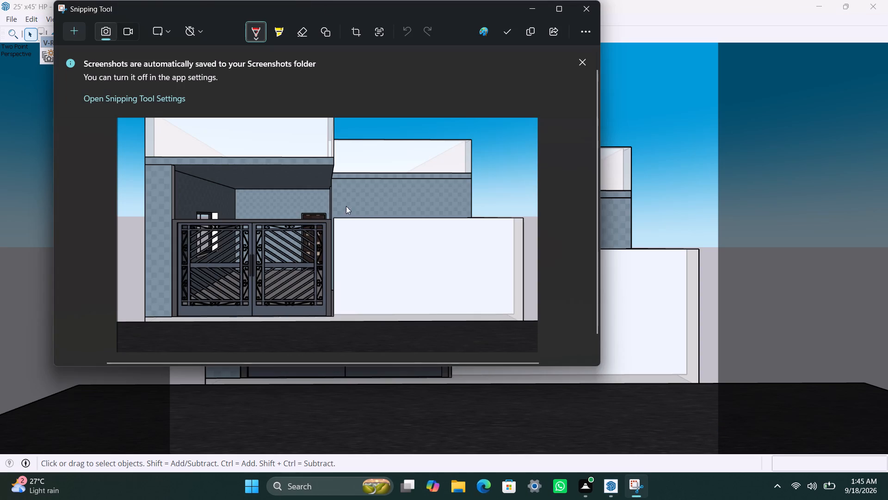
Save the captured front view as a PNG named 25'x45' HP 3D in the photos folder, and close Snipping Tool.
{"action": "left_click", "coordinate": [508, 31]}
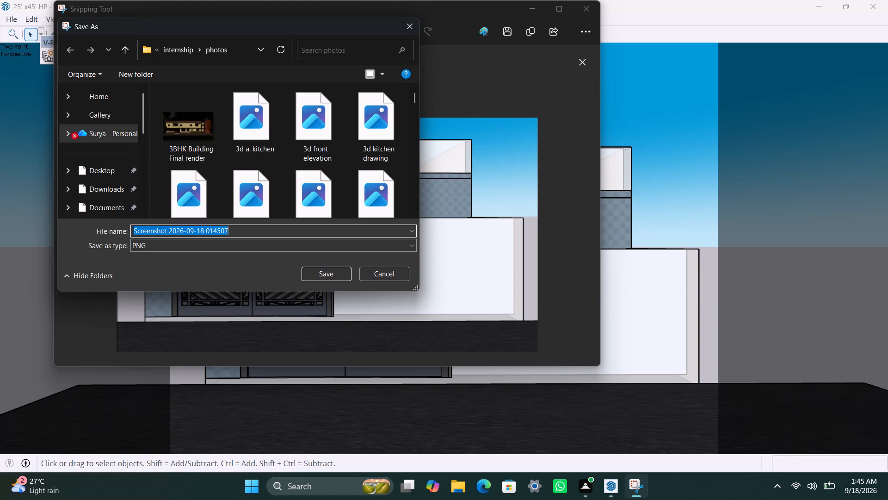
{"action": "key", "text": "2"}
{"action": "key", "text": "5"}
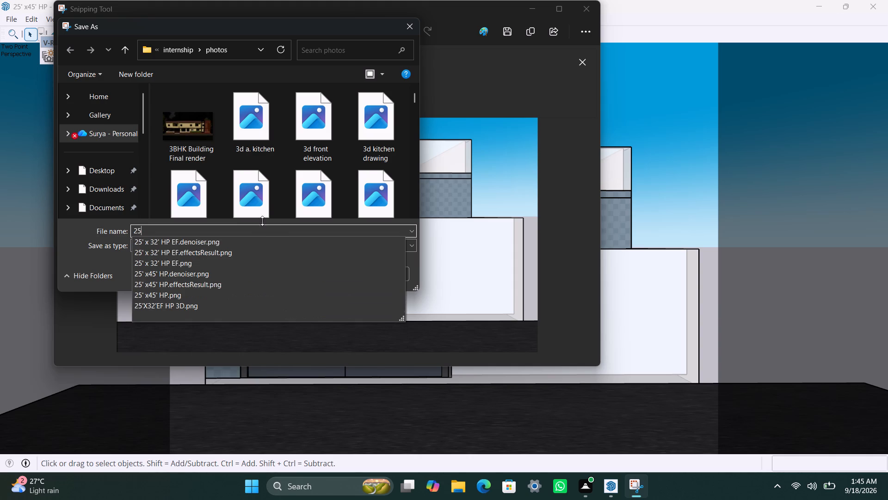
{"action": "key", "text": "apostrophe"}
{"action": "key", "text": "x"}
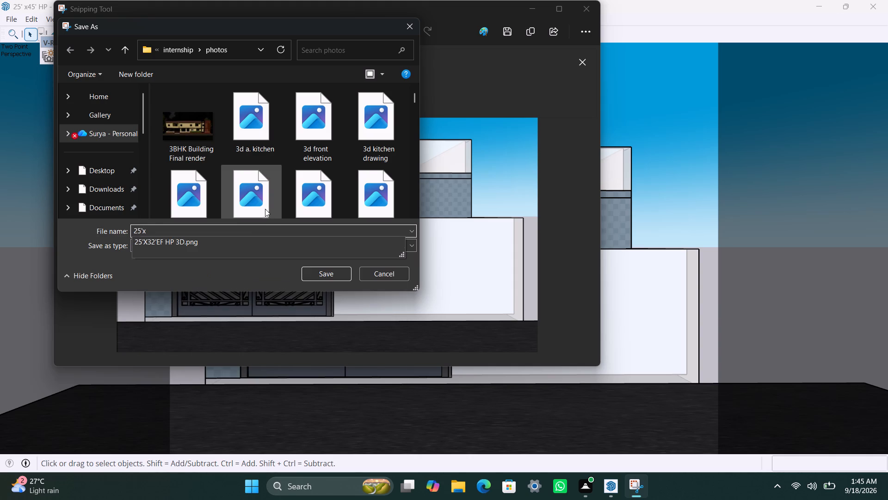
{"action": "key", "text": "4"}
{"action": "key", "text": "5"}
{"action": "key", "text": "apostrophe"}
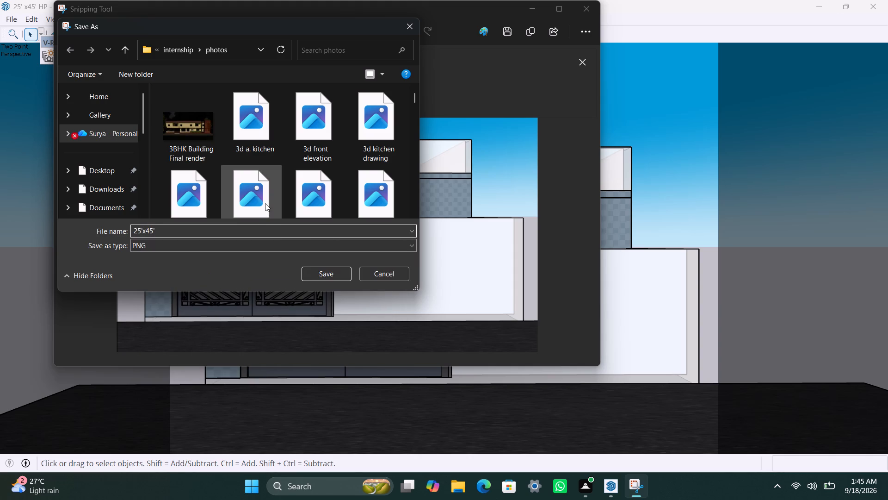
{"action": "key", "text": "space"}
{"action": "type", "text": "HP"}
{"action": "key", "text": "space"}
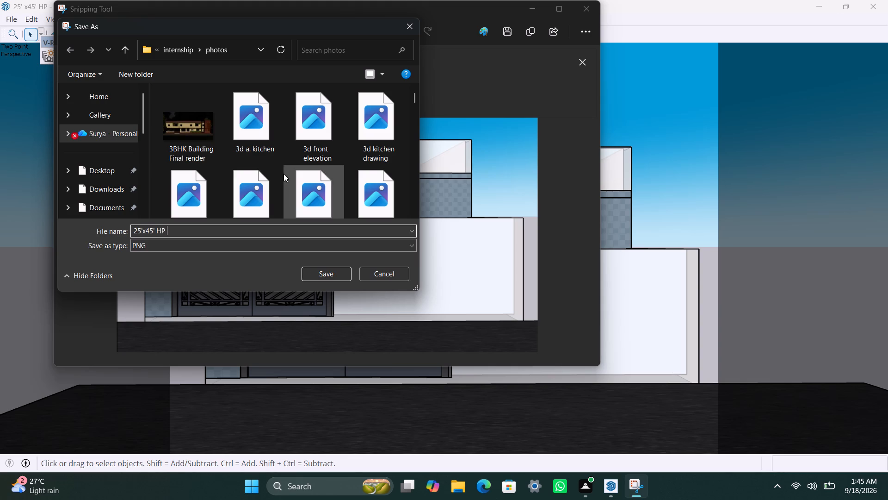
{"action": "key", "text": "4"}
{"action": "key", "text": "d"}
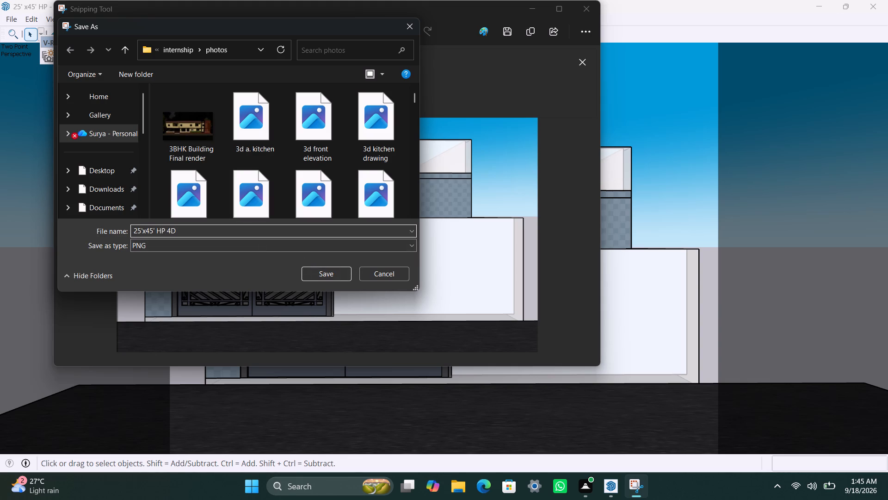
{"action": "key", "text": "Left"}
{"action": "key", "text": "BackSpace"}
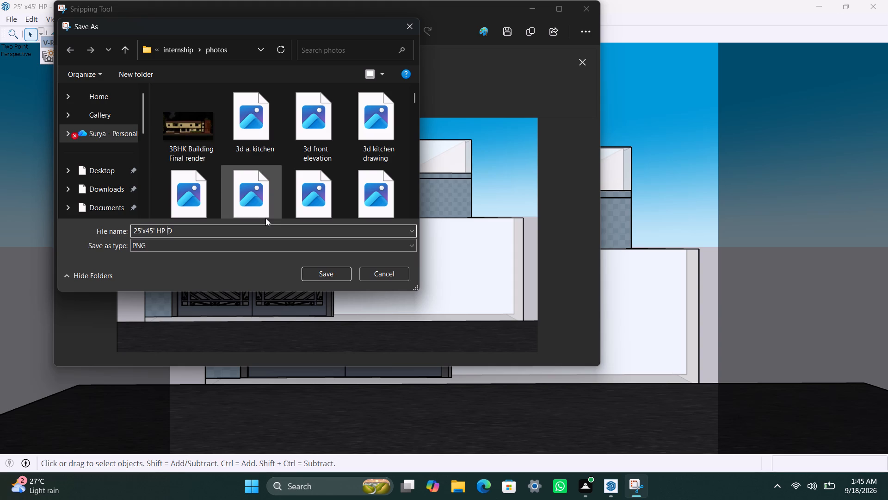
{"action": "key", "text": "3"}
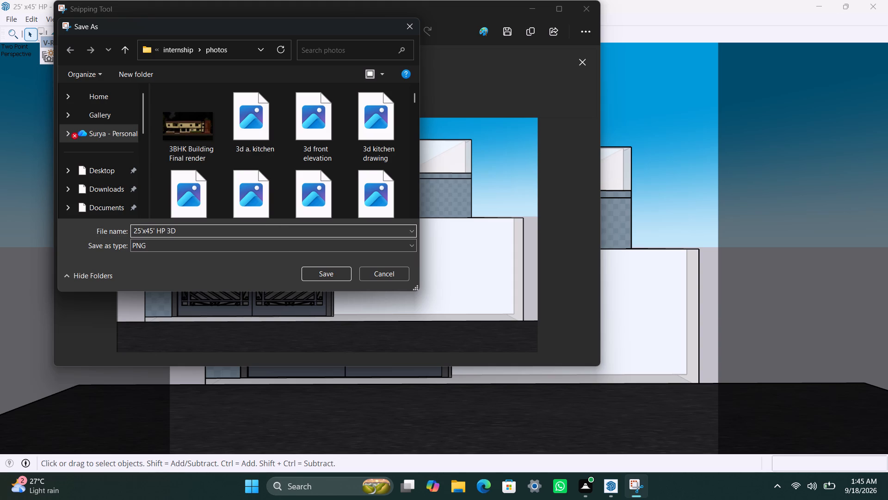
{"action": "left_click", "coordinate": [337, 273]}
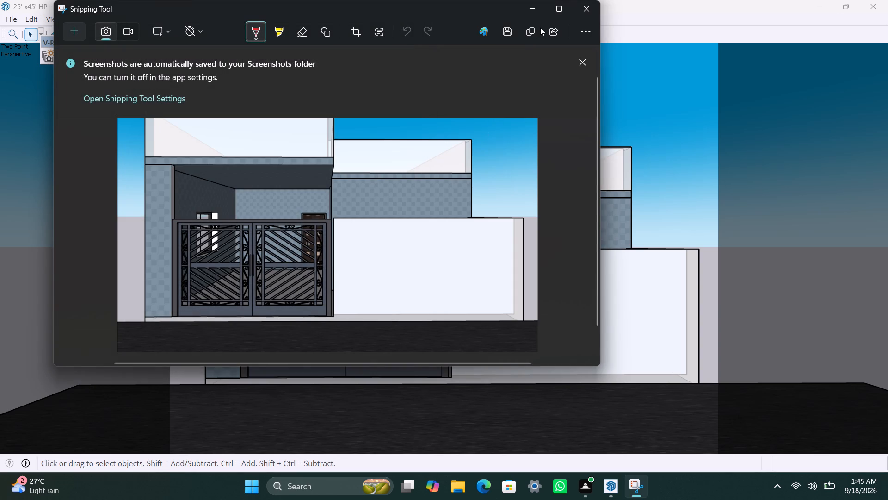
{"action": "left_click", "coordinate": [578, 14]}
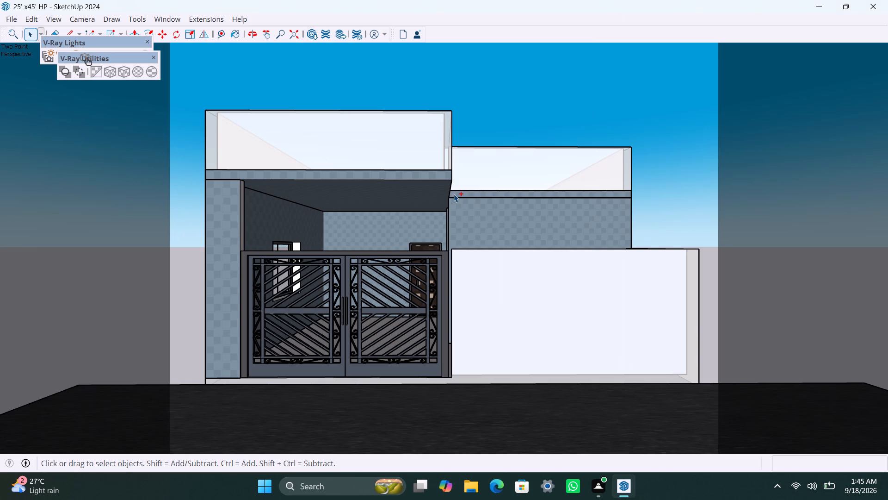
Save the 25' x45' HP model.
{"action": "key", "text": "ctrl+s"}
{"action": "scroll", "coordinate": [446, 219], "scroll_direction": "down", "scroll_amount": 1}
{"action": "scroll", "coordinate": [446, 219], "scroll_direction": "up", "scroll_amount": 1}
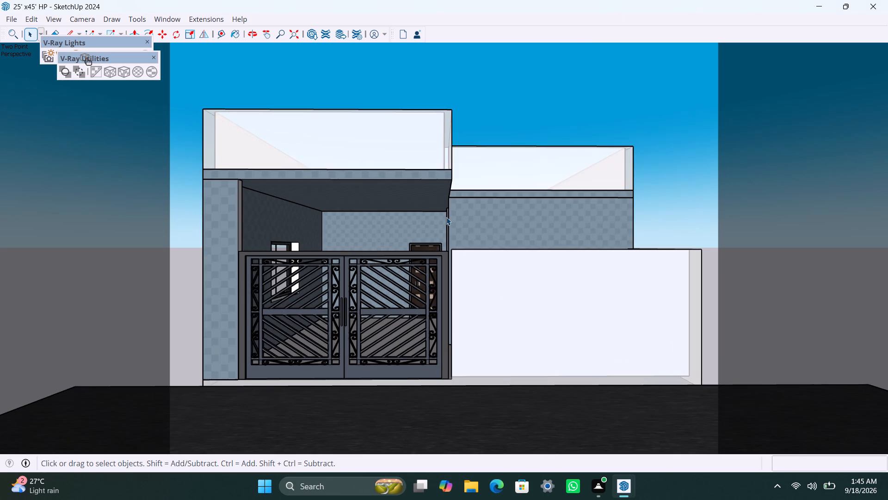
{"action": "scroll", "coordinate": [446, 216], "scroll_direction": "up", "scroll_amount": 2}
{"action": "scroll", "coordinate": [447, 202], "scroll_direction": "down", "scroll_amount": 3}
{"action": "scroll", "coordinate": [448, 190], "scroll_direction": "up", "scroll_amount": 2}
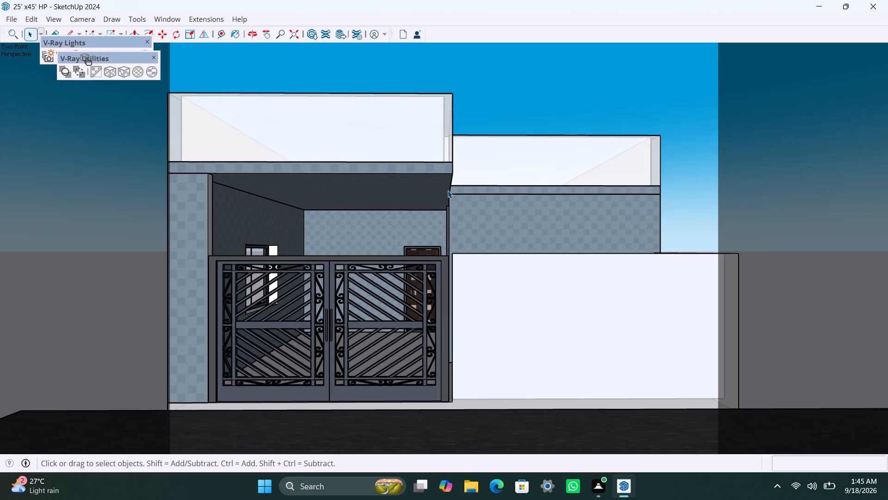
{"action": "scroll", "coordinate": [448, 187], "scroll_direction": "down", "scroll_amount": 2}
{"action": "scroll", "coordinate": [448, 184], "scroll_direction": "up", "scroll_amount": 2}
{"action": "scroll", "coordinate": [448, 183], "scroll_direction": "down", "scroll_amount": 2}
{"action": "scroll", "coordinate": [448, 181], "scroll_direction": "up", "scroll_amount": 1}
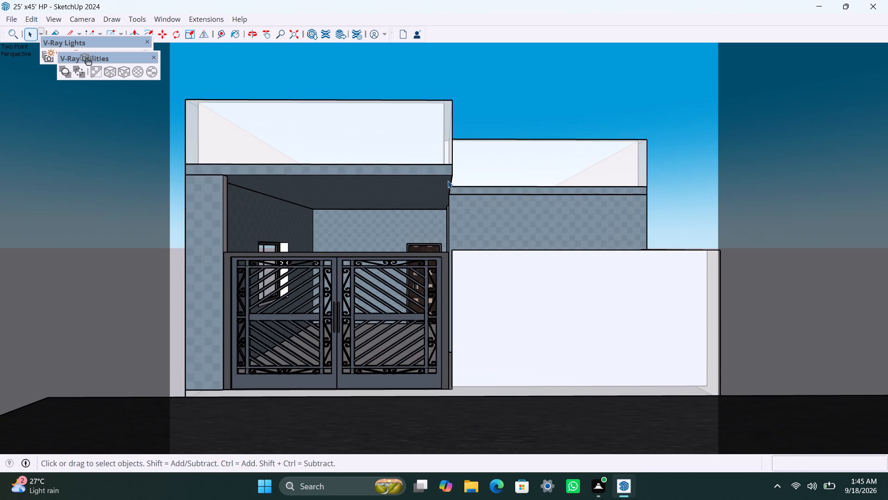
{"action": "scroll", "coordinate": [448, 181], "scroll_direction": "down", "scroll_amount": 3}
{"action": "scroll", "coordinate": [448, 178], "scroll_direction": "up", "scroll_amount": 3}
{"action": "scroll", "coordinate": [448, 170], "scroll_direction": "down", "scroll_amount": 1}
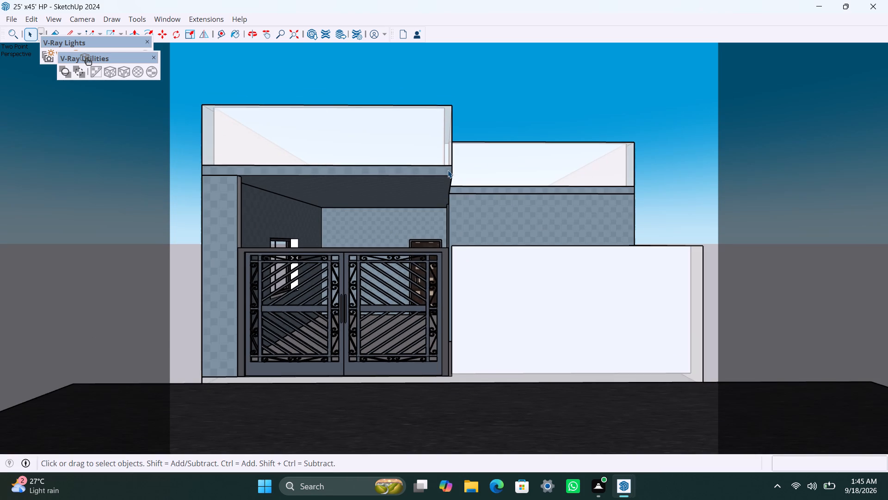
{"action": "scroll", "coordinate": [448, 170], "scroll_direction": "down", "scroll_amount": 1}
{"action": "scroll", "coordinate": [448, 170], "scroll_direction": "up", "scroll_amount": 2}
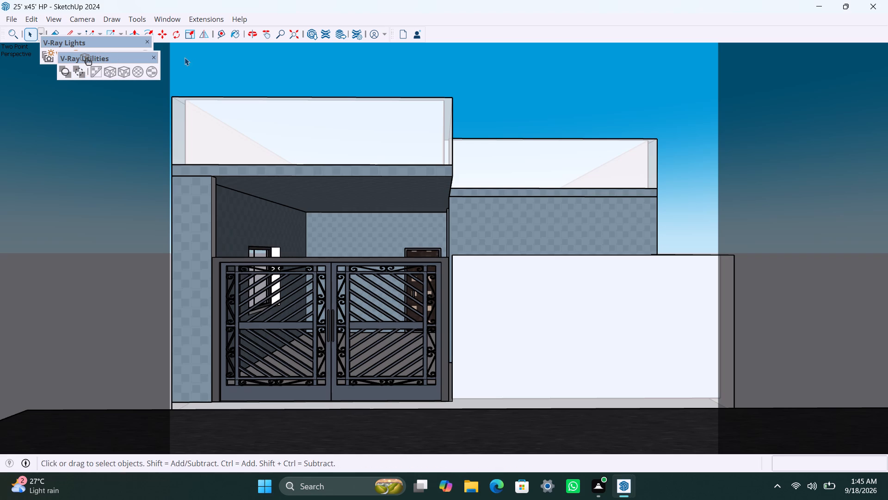
Close the floating V-Ray Utilities and V-Ray Lights toolsets over the model view.
{"action": "left_click", "coordinate": [154, 56]}
{"action": "left_click", "coordinate": [148, 41]}
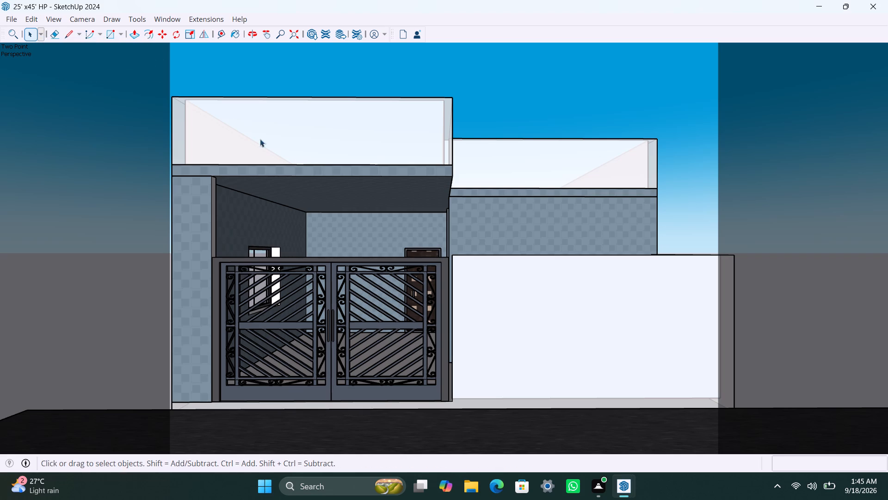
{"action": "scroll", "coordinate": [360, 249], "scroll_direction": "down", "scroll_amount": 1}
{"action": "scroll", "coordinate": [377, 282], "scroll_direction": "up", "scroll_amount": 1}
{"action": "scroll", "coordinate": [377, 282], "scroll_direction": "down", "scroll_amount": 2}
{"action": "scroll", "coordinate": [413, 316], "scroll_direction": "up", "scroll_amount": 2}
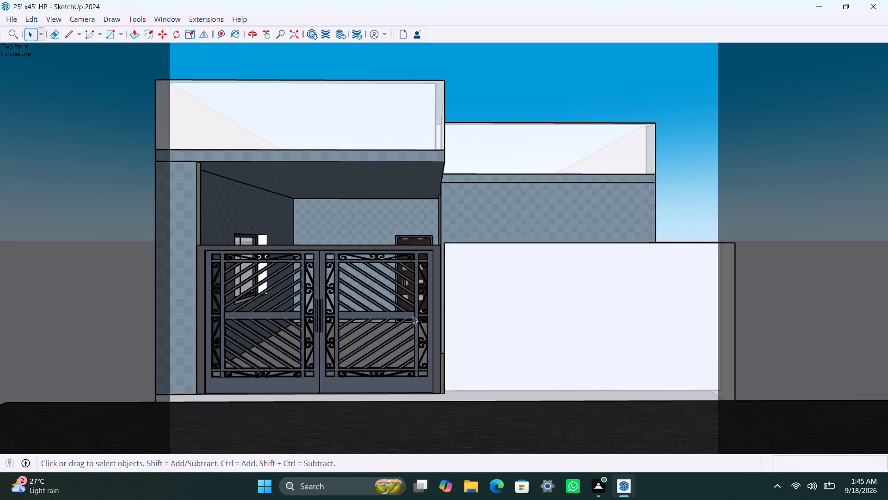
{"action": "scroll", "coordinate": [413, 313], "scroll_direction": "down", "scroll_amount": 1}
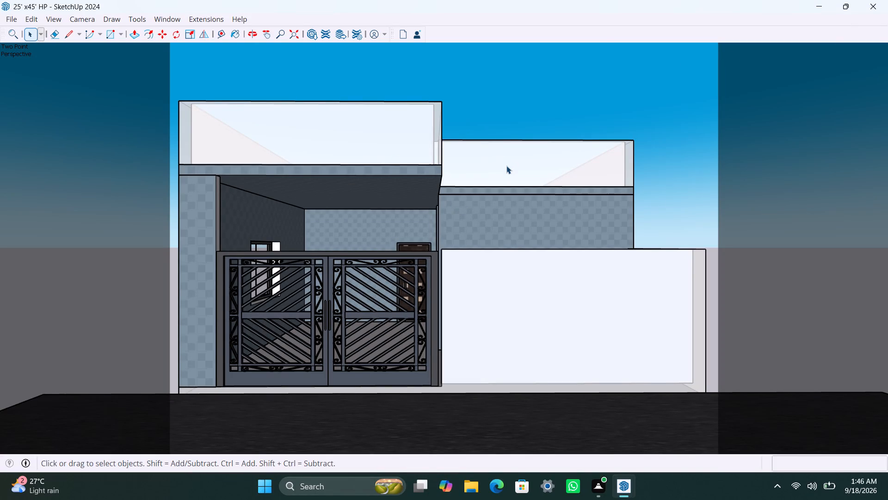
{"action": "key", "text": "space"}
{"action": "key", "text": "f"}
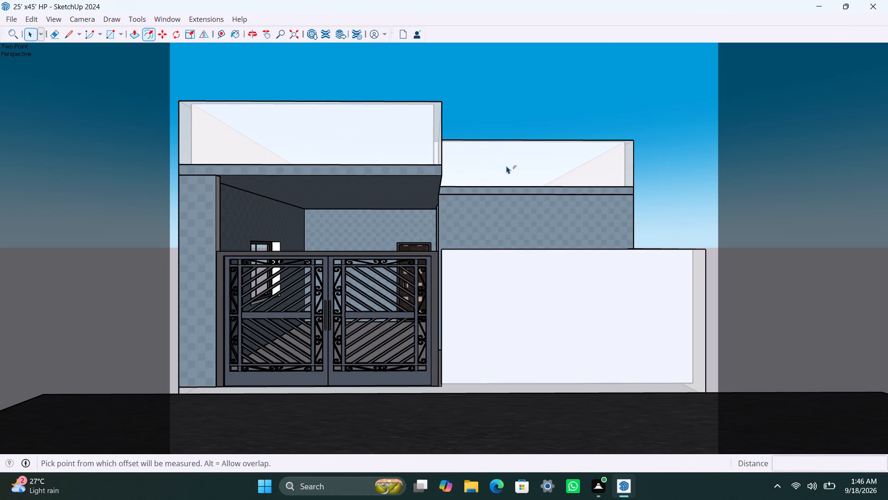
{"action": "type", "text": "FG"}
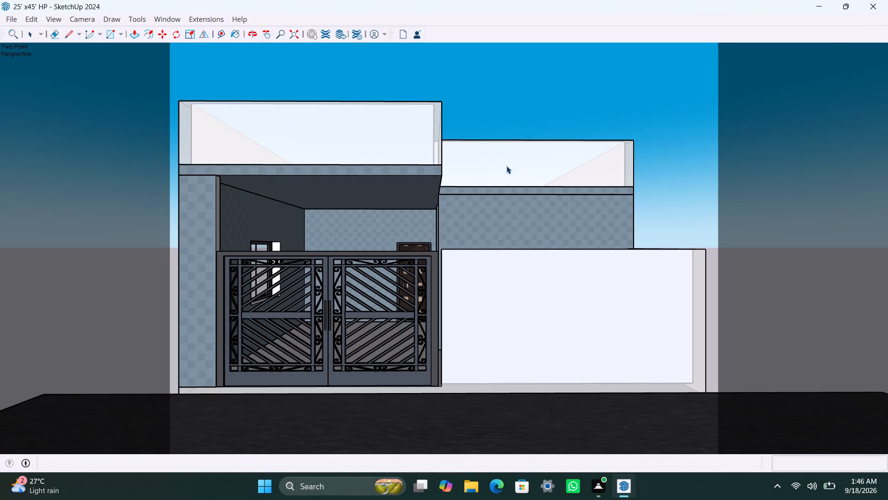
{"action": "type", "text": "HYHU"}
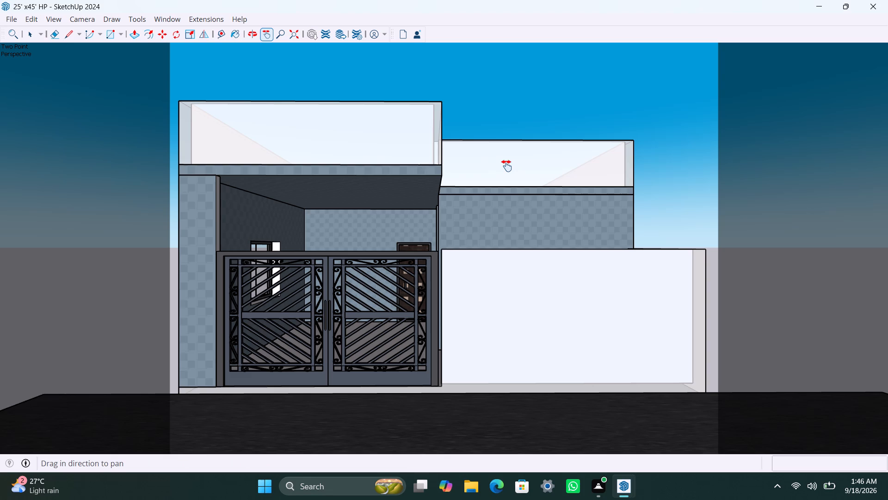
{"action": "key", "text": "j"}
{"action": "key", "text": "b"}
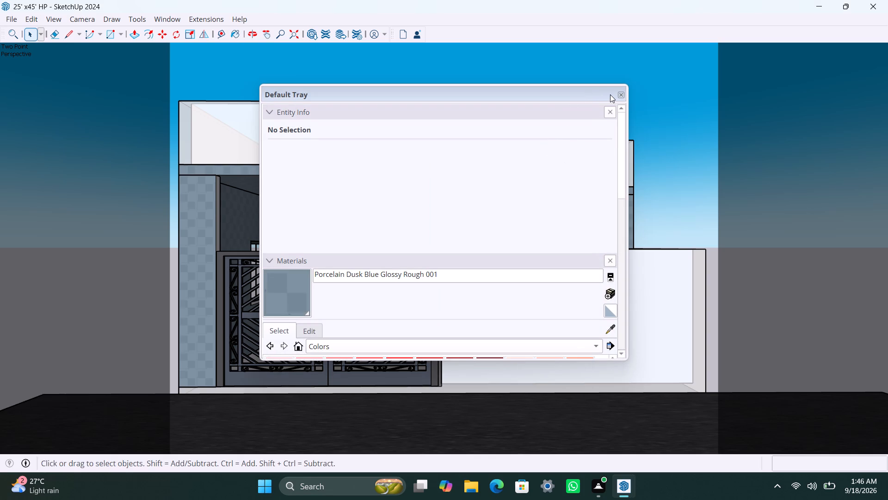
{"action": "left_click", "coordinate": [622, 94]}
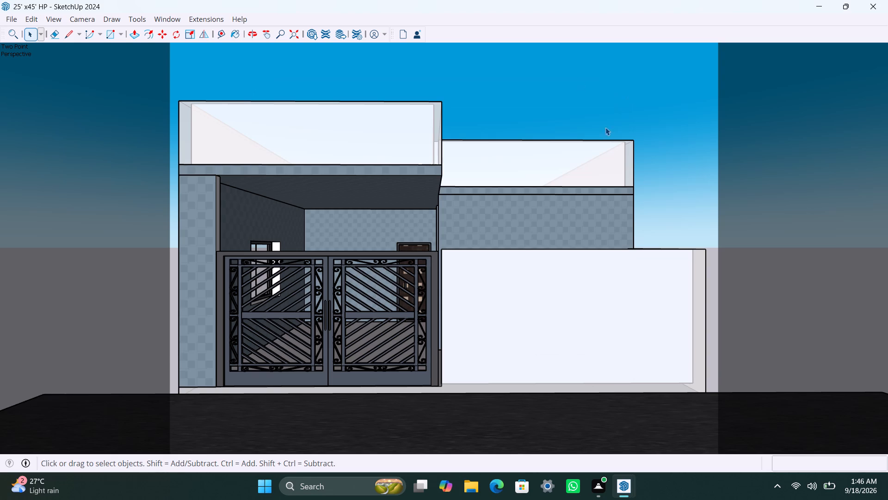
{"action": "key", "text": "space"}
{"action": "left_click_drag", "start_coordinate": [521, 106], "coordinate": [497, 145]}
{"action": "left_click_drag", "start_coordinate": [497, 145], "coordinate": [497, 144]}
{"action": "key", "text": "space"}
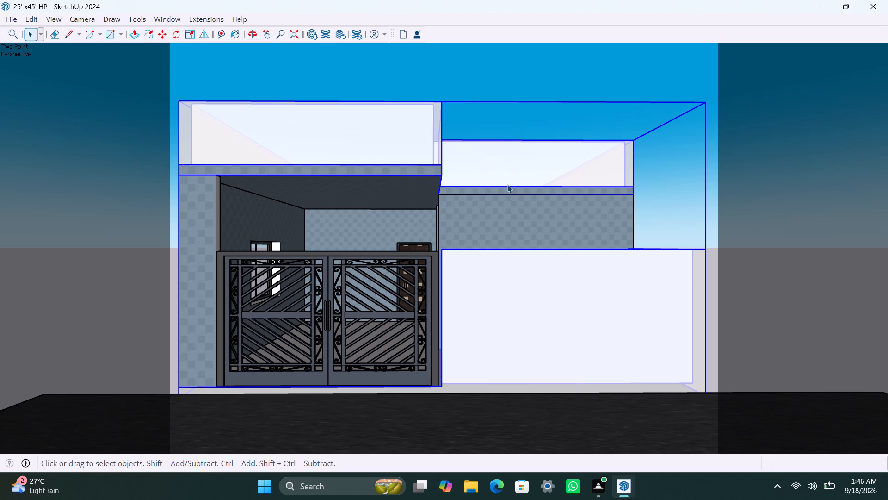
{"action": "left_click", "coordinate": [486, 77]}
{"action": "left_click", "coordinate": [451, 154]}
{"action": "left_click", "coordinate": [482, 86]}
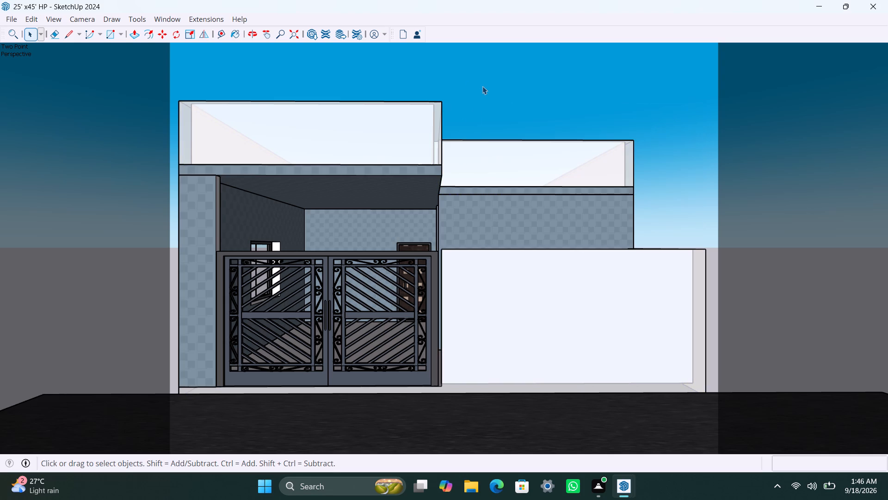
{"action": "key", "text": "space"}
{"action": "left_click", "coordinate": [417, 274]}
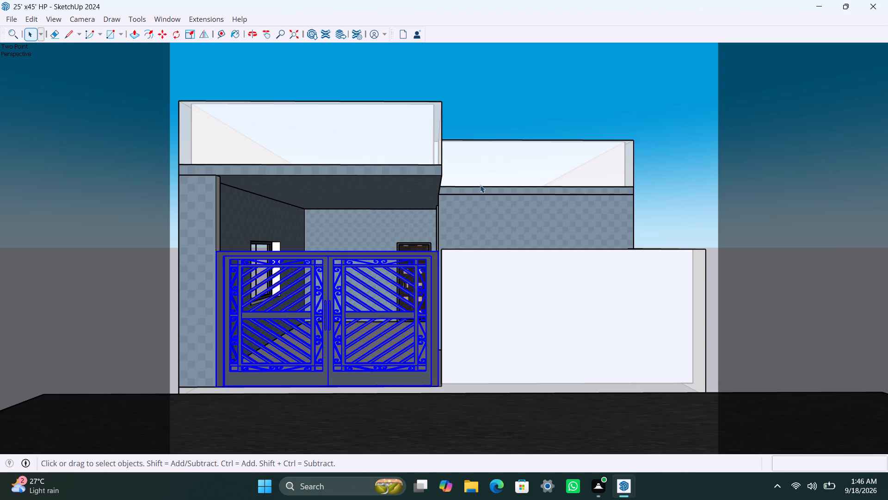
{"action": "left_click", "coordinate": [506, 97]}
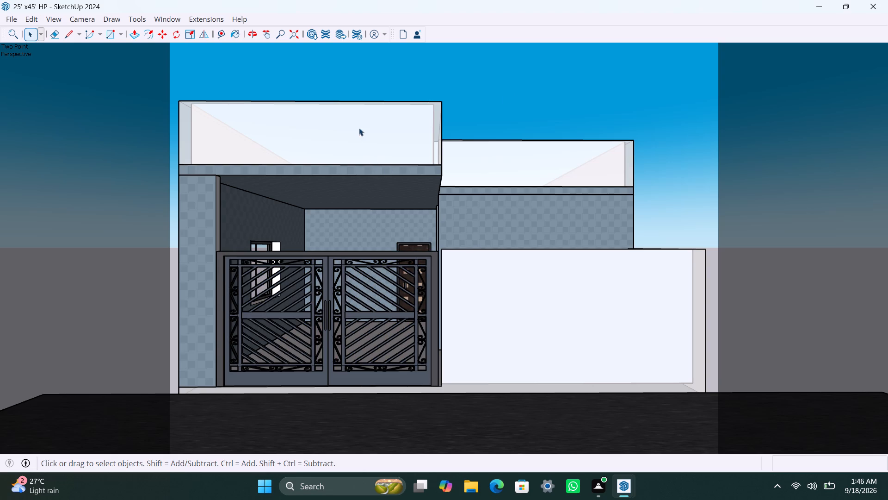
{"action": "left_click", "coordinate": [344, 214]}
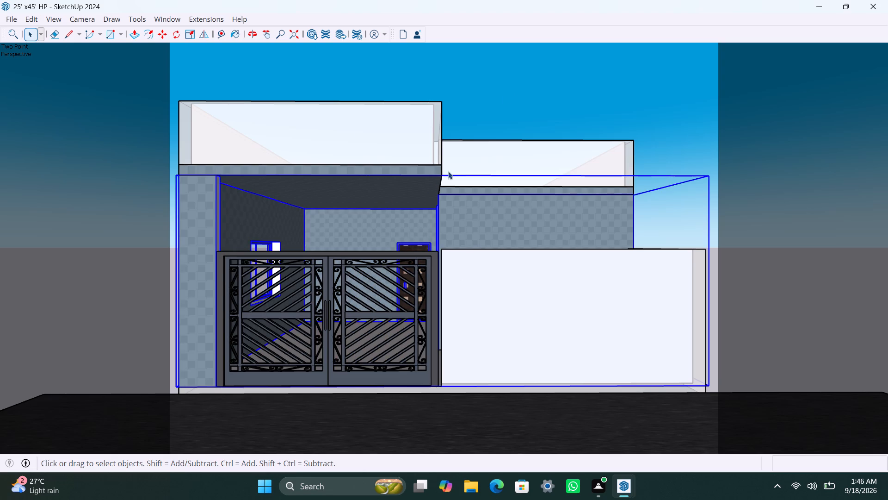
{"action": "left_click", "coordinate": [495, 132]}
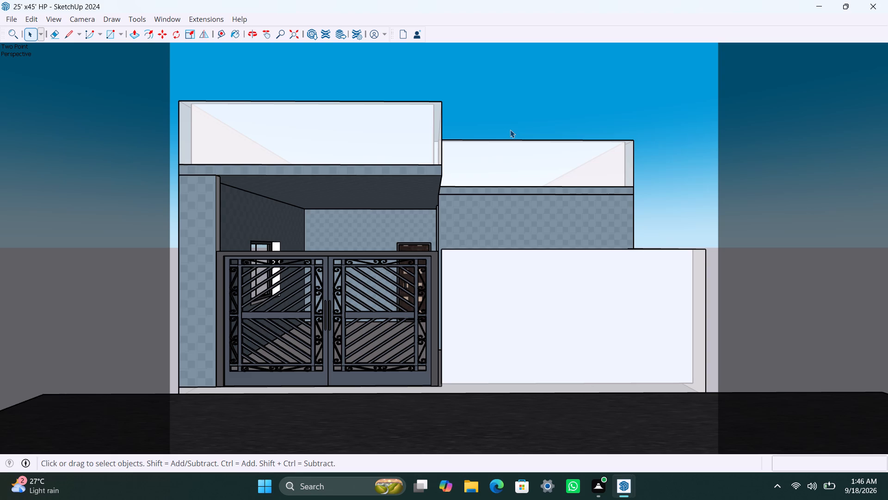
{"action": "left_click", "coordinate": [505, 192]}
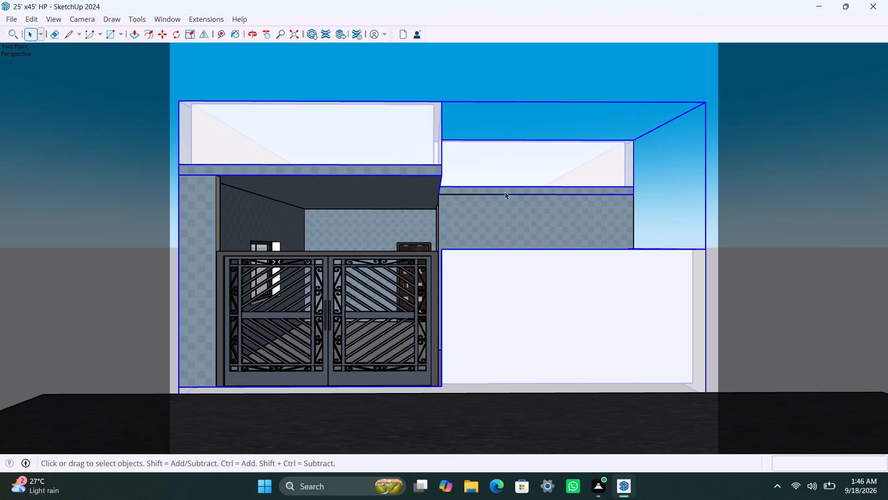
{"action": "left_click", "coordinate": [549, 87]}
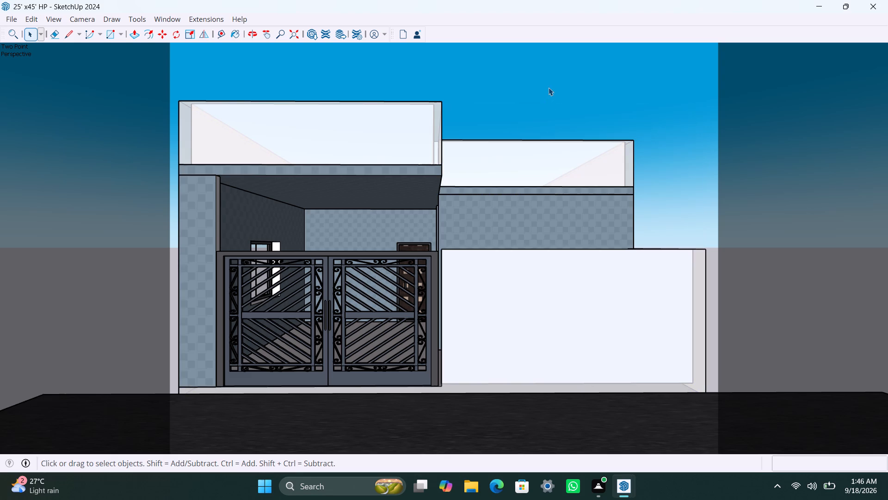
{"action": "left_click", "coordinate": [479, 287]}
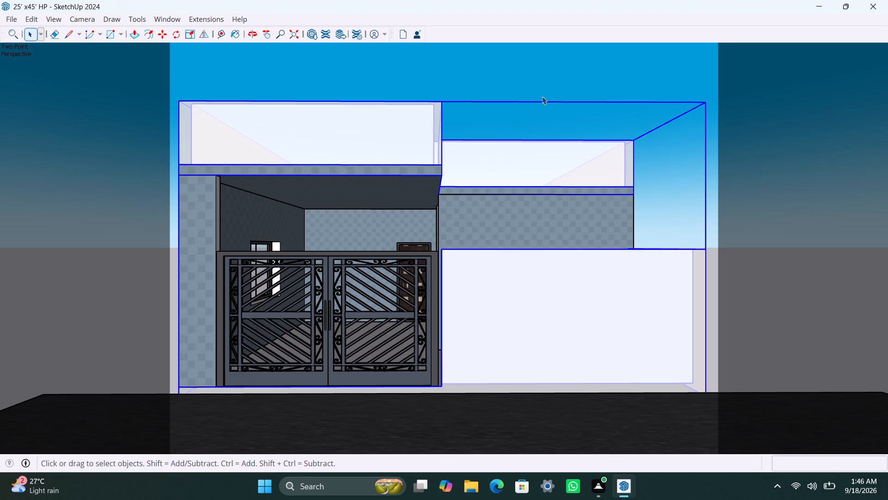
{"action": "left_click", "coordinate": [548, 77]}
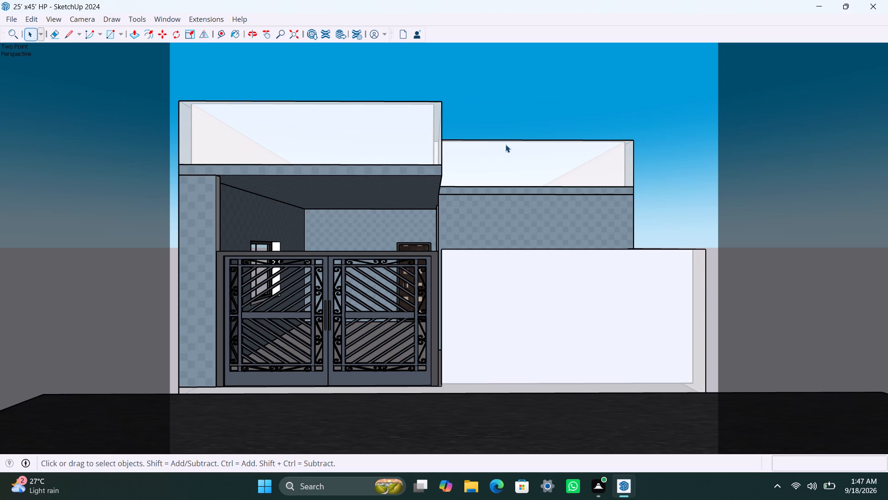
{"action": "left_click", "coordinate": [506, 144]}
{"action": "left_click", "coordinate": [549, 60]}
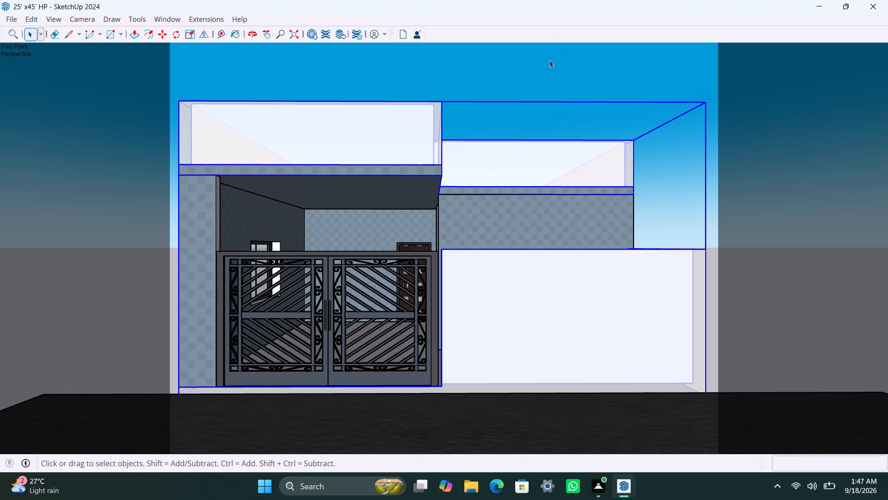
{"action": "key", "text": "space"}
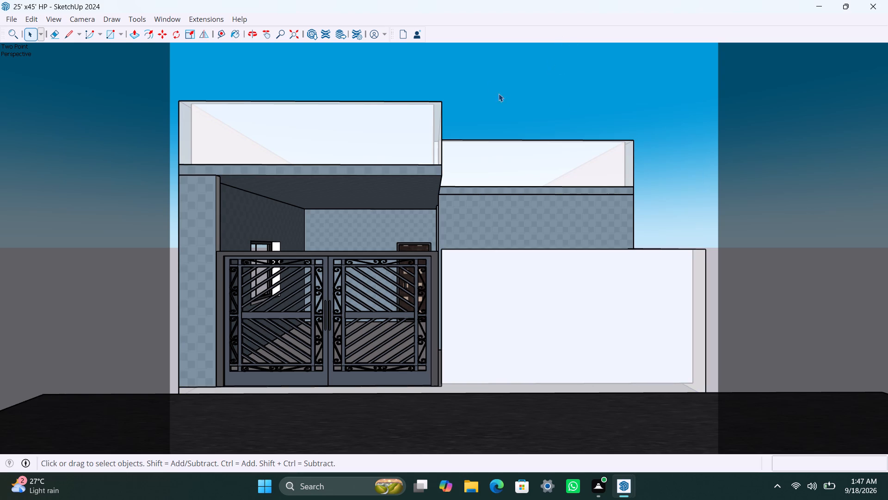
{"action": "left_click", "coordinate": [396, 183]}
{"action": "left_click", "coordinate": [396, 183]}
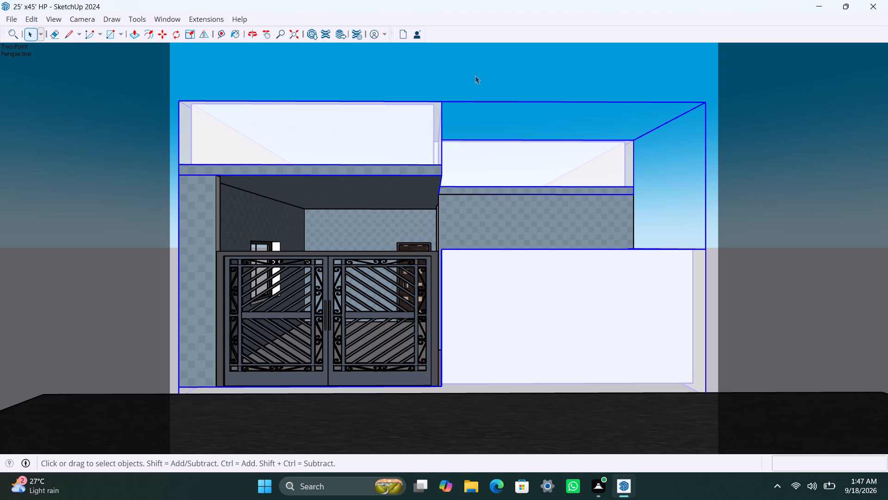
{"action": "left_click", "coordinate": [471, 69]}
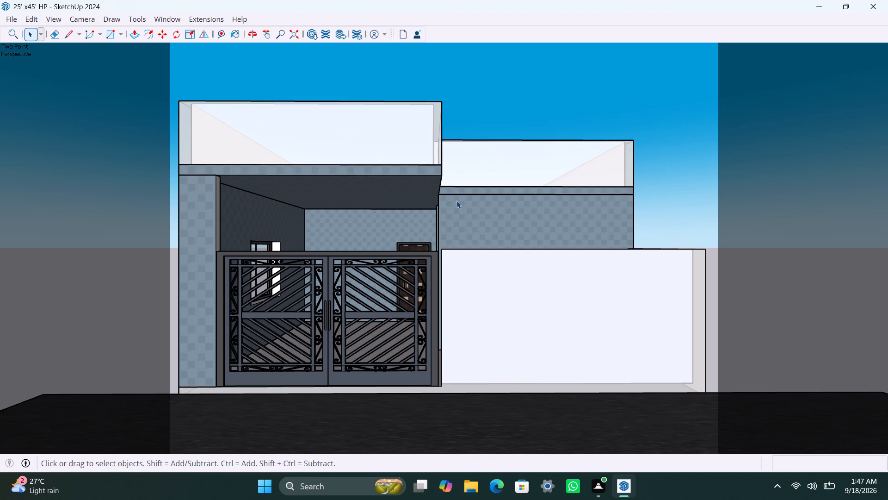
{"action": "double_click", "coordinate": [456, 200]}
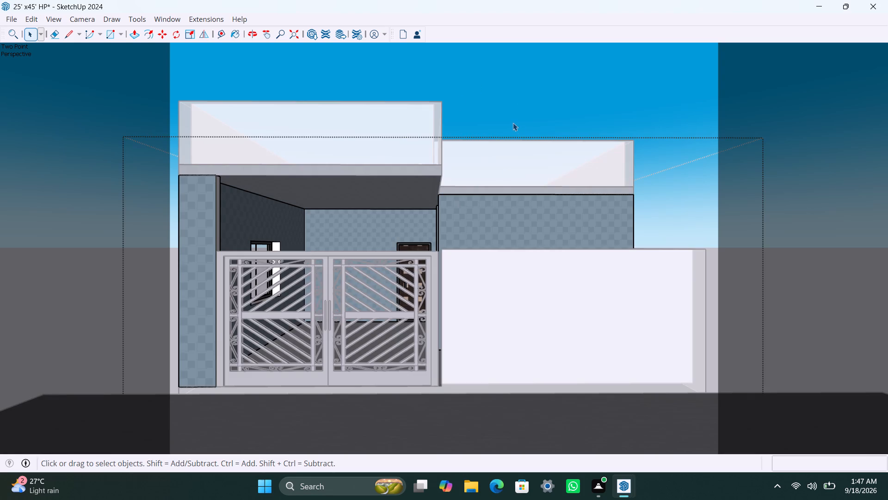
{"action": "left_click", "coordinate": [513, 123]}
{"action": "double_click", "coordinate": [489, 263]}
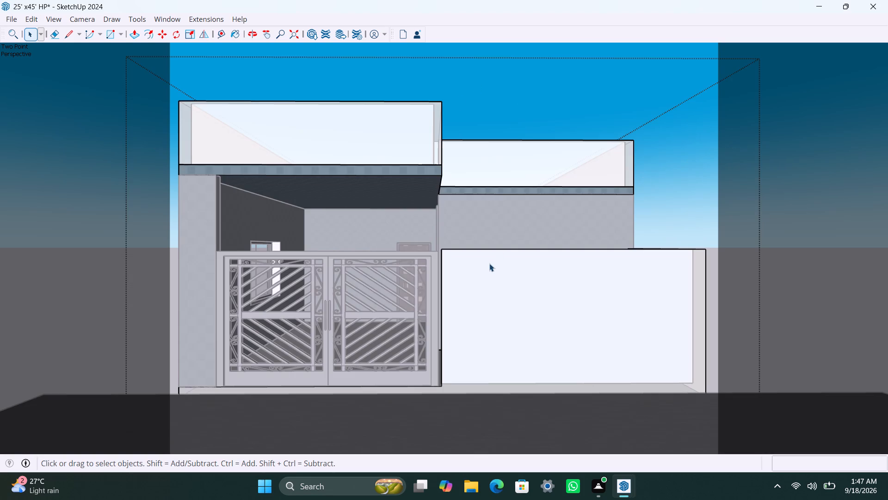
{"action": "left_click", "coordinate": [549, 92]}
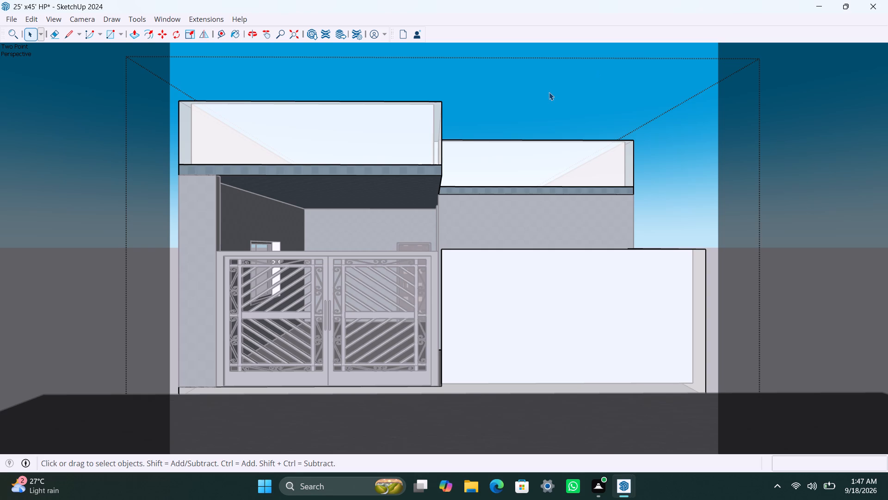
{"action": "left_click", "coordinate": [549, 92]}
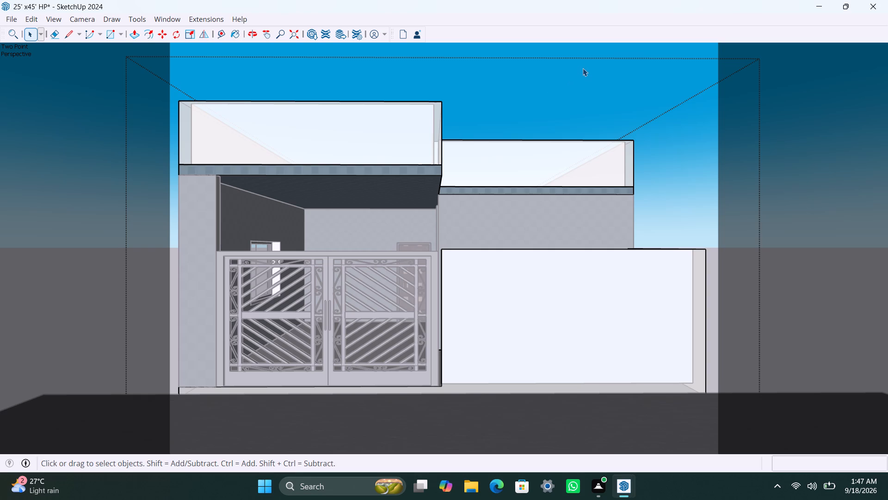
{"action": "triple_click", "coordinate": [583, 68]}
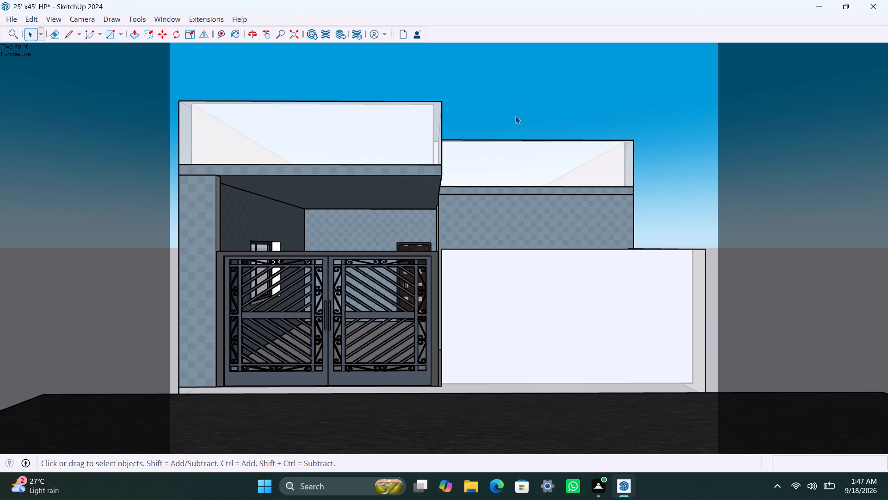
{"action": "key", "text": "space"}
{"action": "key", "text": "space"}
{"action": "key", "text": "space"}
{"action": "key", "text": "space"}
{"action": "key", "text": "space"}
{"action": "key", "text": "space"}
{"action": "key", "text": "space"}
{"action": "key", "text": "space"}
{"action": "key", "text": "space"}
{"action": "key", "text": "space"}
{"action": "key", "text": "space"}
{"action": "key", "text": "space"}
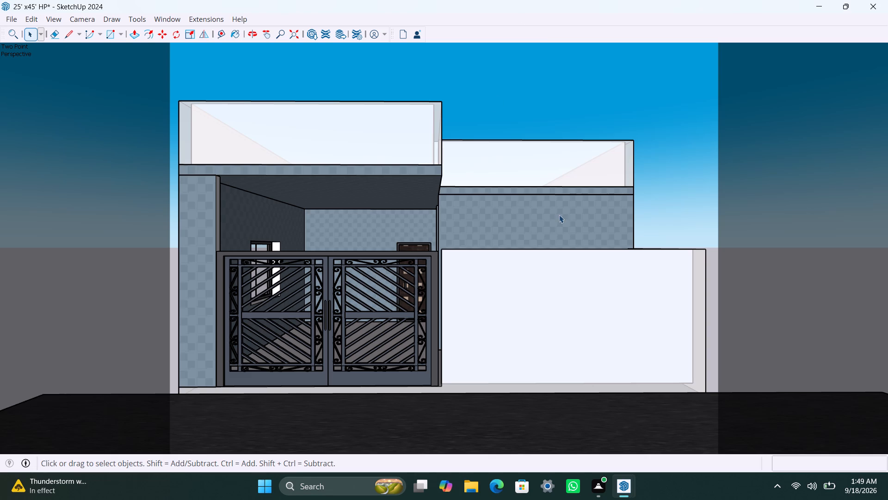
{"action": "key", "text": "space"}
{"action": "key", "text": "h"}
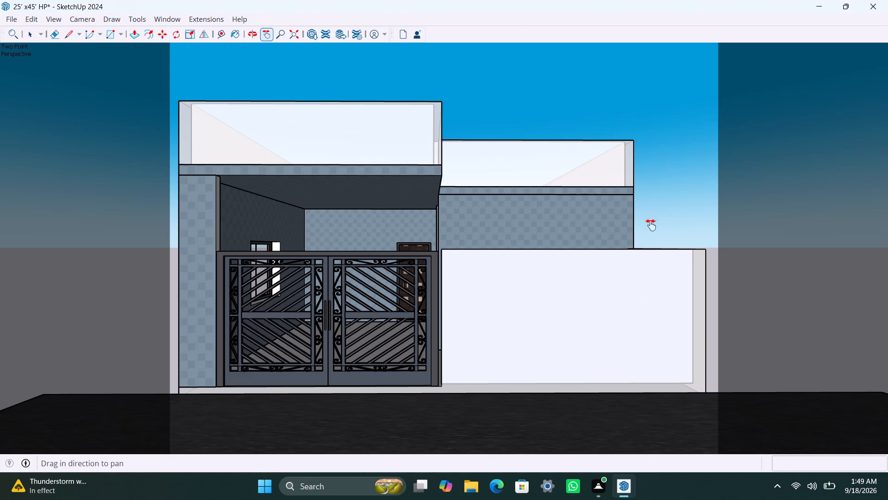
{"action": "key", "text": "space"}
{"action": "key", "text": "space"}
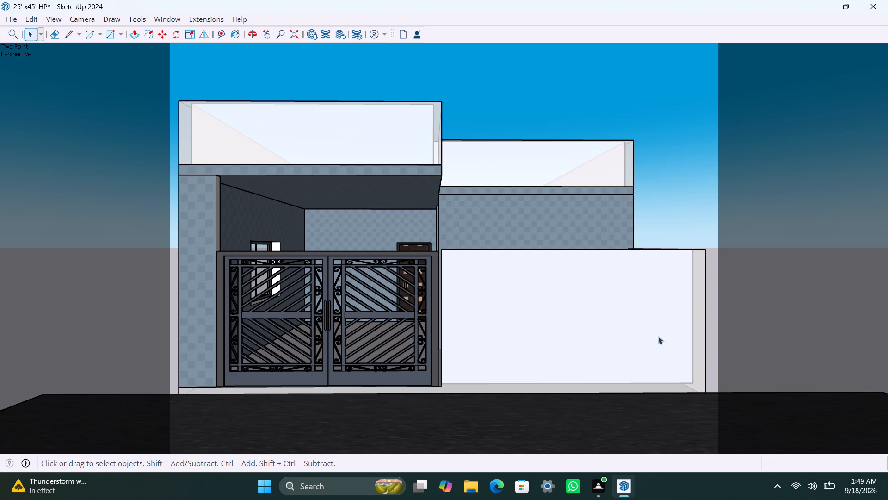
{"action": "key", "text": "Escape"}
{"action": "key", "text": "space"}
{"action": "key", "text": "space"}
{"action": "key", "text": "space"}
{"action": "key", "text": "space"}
Examine the house's front facade, entrance gate, boundary wall and roof parapets from near, far, low and raised viewpoints.
{"action": "scroll", "coordinate": [534, 281], "scroll_direction": "down", "scroll_amount": 2}
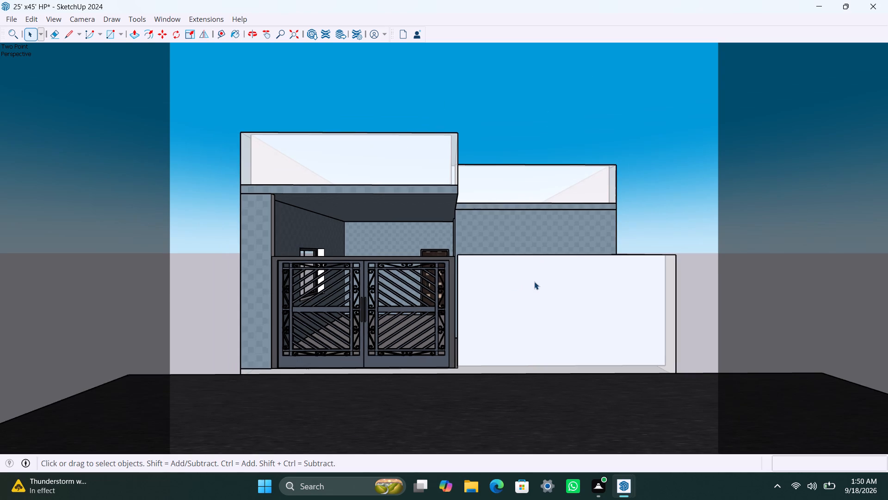
{"action": "scroll", "coordinate": [534, 281], "scroll_direction": "up", "scroll_amount": 2}
{"action": "scroll", "coordinate": [533, 294], "scroll_direction": "down", "scroll_amount": 4}
{"action": "scroll", "coordinate": [533, 294], "scroll_direction": "up", "scroll_amount": 1}
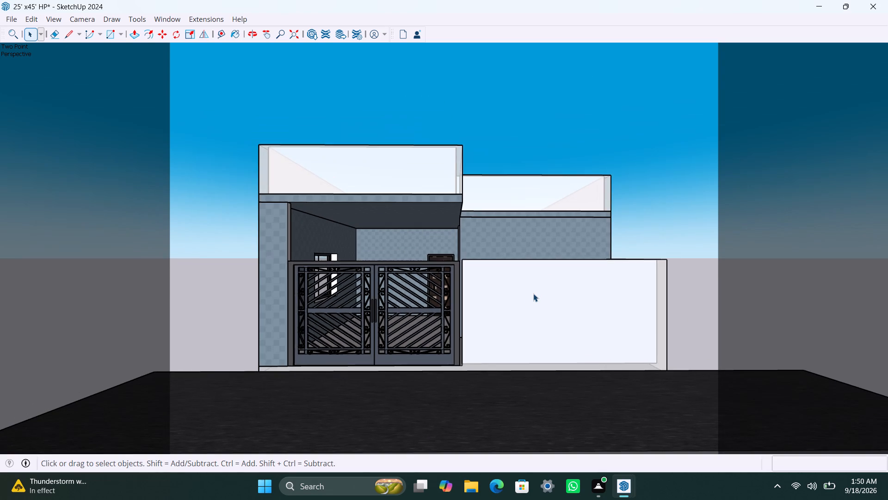
{"action": "scroll", "coordinate": [533, 294], "scroll_direction": "up", "scroll_amount": 2}
{"action": "scroll", "coordinate": [533, 294], "scroll_direction": "down", "scroll_amount": 6}
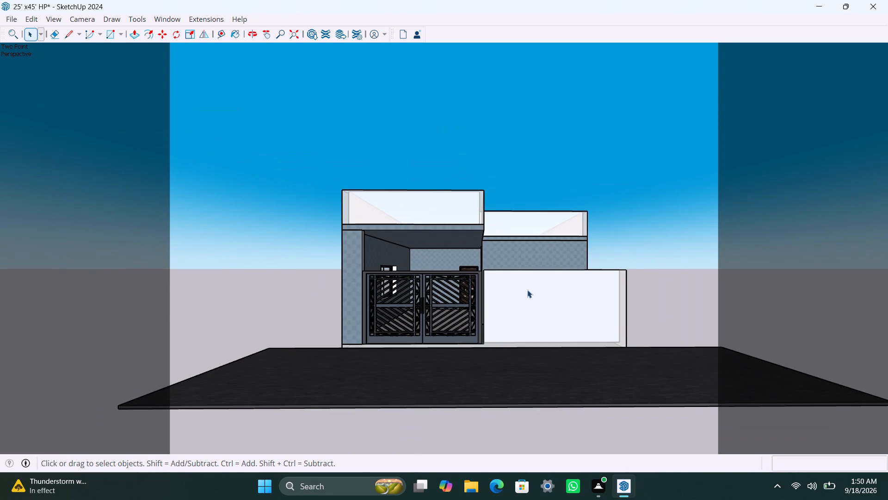
{"action": "scroll", "coordinate": [489, 285], "scroll_direction": "up", "scroll_amount": 7}
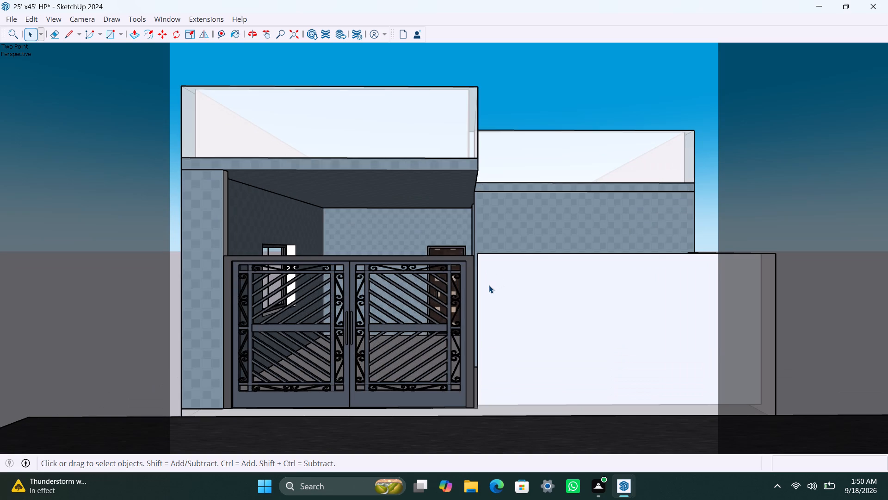
{"action": "scroll", "coordinate": [489, 285], "scroll_direction": "down", "scroll_amount": 1}
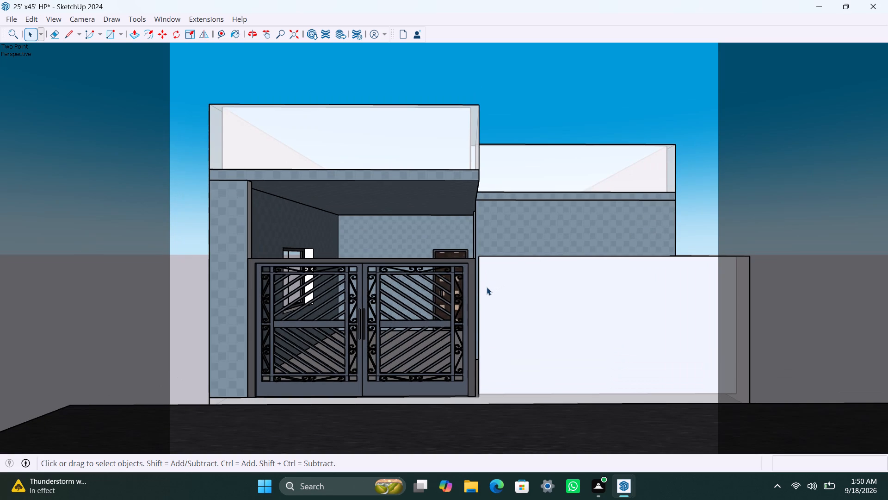
{"action": "middle_click_drag", "start_coordinate": [487, 287], "coordinate": [512, 254]}
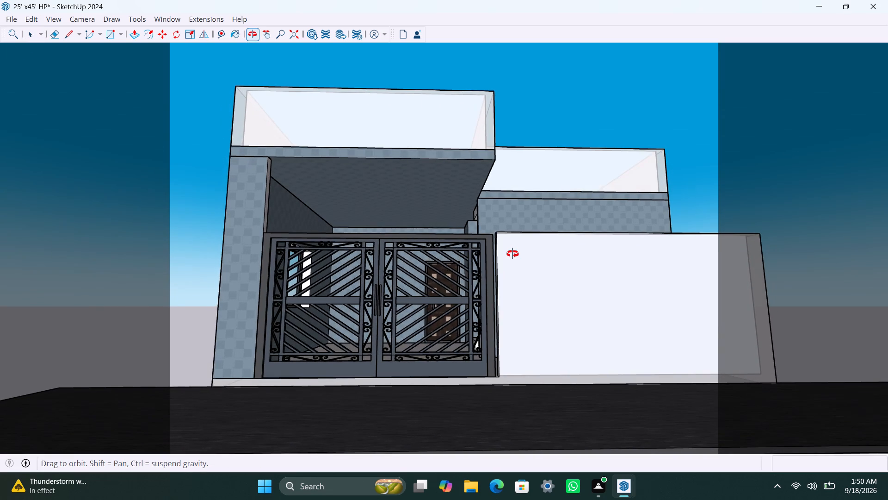
{"action": "middle_click_drag", "start_coordinate": [512, 254], "coordinate": [518, 261]}
{"action": "scroll", "coordinate": [518, 264], "scroll_direction": "up", "scroll_amount": 1}
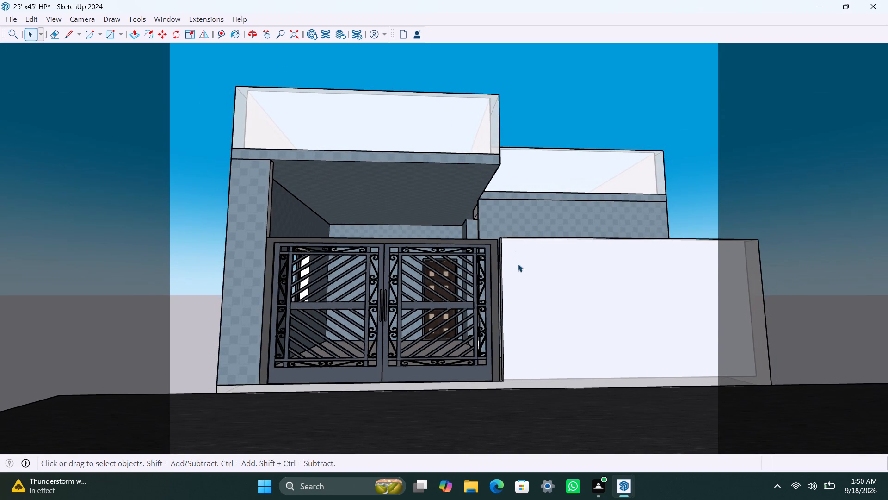
{"action": "scroll", "coordinate": [487, 277], "scroll_direction": "down", "scroll_amount": 3}
{"action": "scroll", "coordinate": [485, 278], "scroll_direction": "up", "scroll_amount": 3}
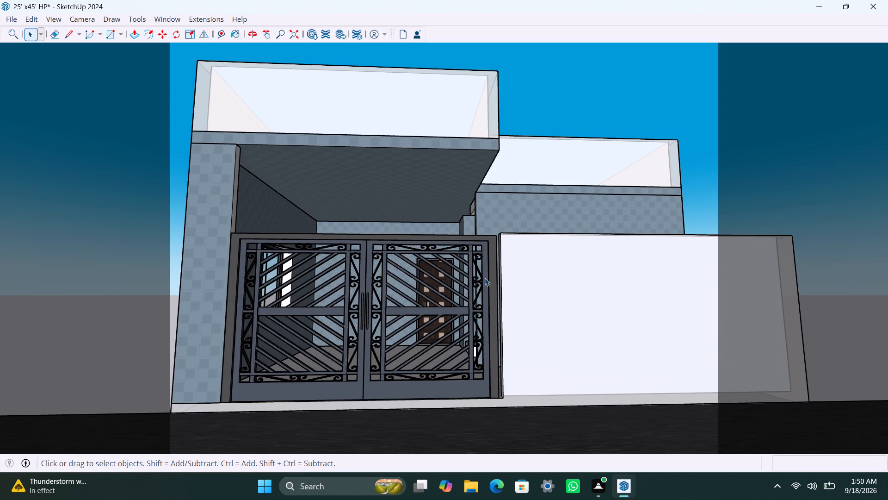
{"action": "scroll", "coordinate": [481, 281], "scroll_direction": "down", "scroll_amount": 2}
{"action": "scroll", "coordinate": [445, 321], "scroll_direction": "down", "scroll_amount": 2}
{"action": "scroll", "coordinate": [444, 322], "scroll_direction": "up", "scroll_amount": 3}
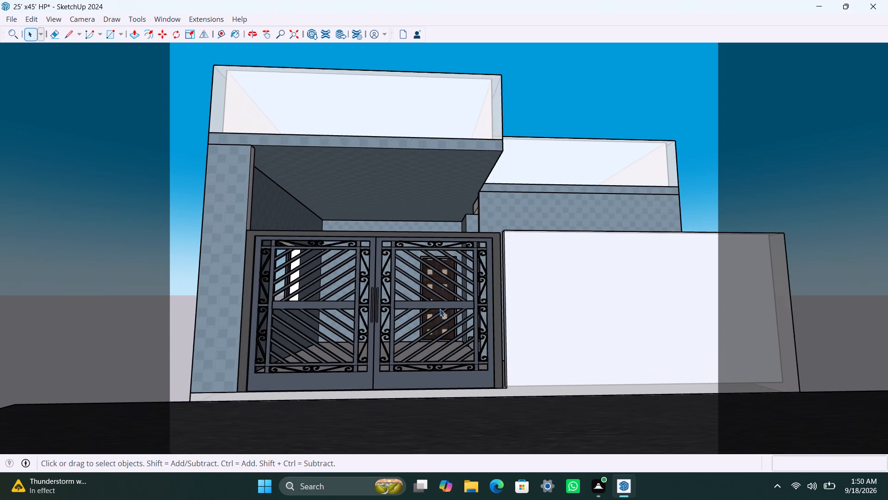
{"action": "scroll", "coordinate": [438, 306], "scroll_direction": "down", "scroll_amount": 1}
{"action": "middle_click_drag", "start_coordinate": [433, 305], "coordinate": [415, 343]}
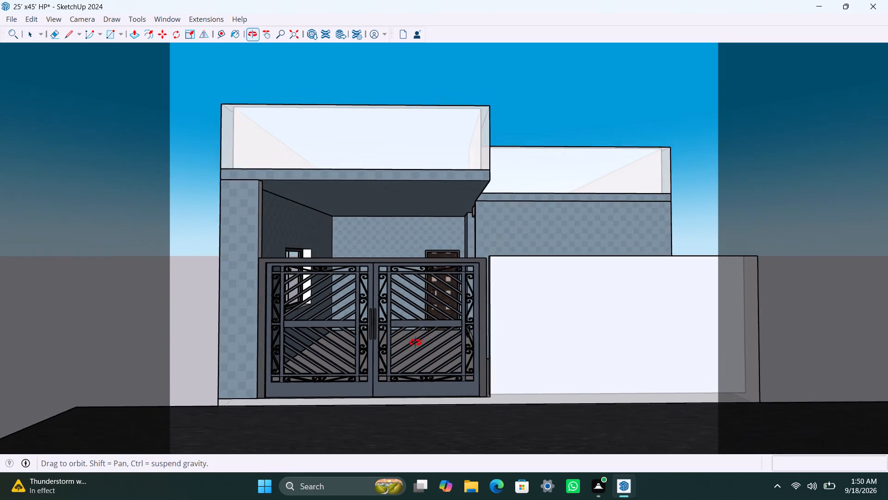
{"action": "middle_click_drag", "start_coordinate": [415, 343], "coordinate": [385, 423]}
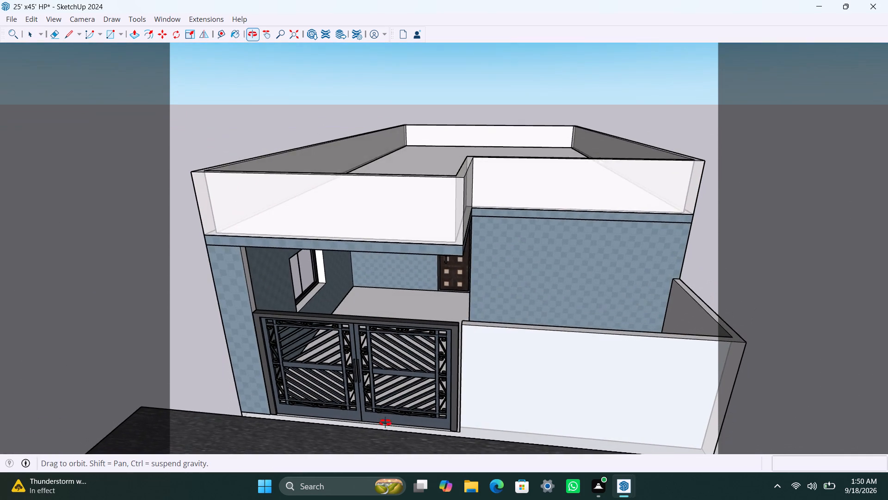
{"action": "middle_click_drag", "start_coordinate": [385, 423], "coordinate": [395, 391]}
{"action": "scroll", "coordinate": [395, 391], "scroll_direction": "up", "scroll_amount": 2}
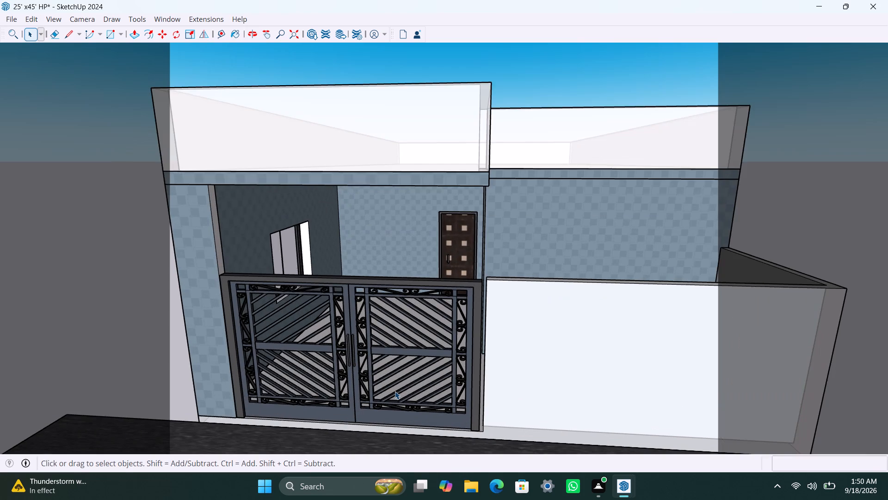
{"action": "scroll", "coordinate": [395, 393], "scroll_direction": "down", "scroll_amount": 6}
{"action": "scroll", "coordinate": [395, 393], "scroll_direction": "up", "scroll_amount": 5}
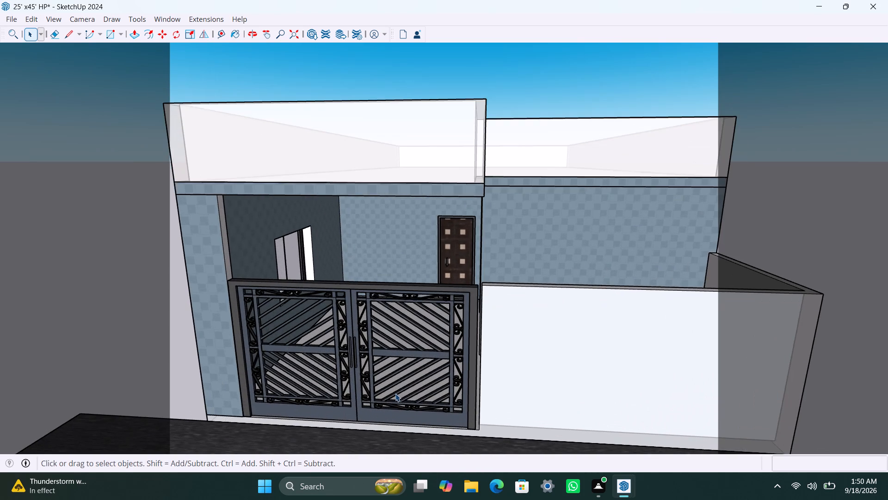
{"action": "scroll", "coordinate": [395, 400], "scroll_direction": "down", "scroll_amount": 5}
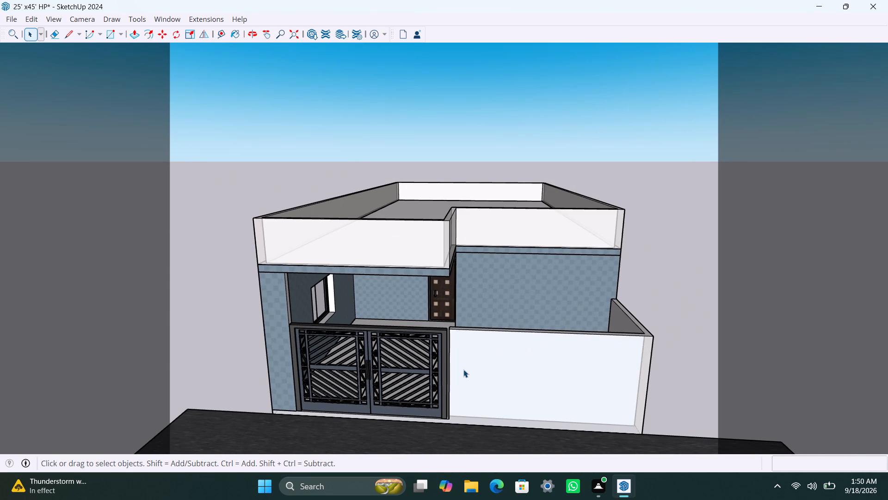
{"action": "key", "text": "space"}
{"action": "scroll", "coordinate": [463, 369], "scroll_direction": "down", "scroll_amount": 2}
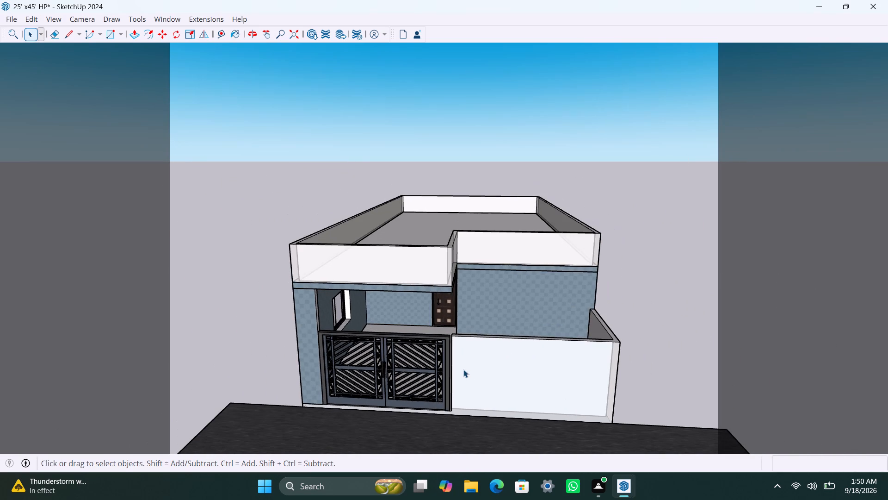
Examine the house's long side wall with its windows and ventilators, and the roof parapet above it.
{"action": "middle_click_drag", "start_coordinate": [455, 368], "coordinate": [148, 390]}
{"action": "scroll", "coordinate": [210, 390], "scroll_direction": "up", "scroll_amount": 1}
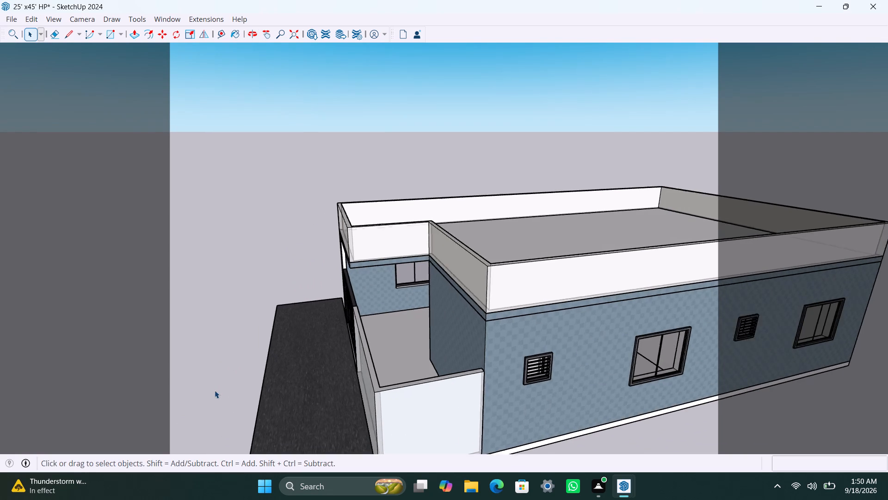
{"action": "scroll", "coordinate": [215, 390], "scroll_direction": "up", "scroll_amount": 1}
{"action": "scroll", "coordinate": [273, 428], "scroll_direction": "down", "scroll_amount": 6}
{"action": "middle_click_drag", "start_coordinate": [302, 380], "coordinate": [271, 307]}
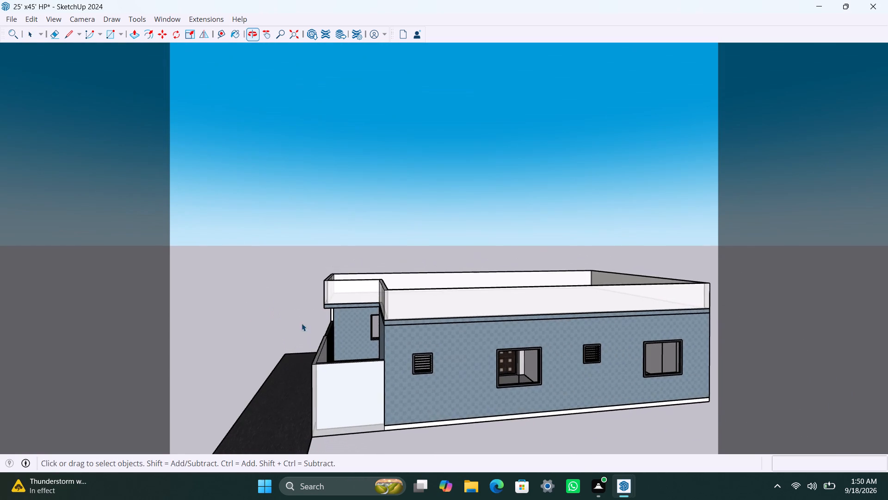
{"action": "scroll", "coordinate": [391, 356], "scroll_direction": "up", "scroll_amount": 8}
{"action": "scroll", "coordinate": [396, 362], "scroll_direction": "down", "scroll_amount": 3}
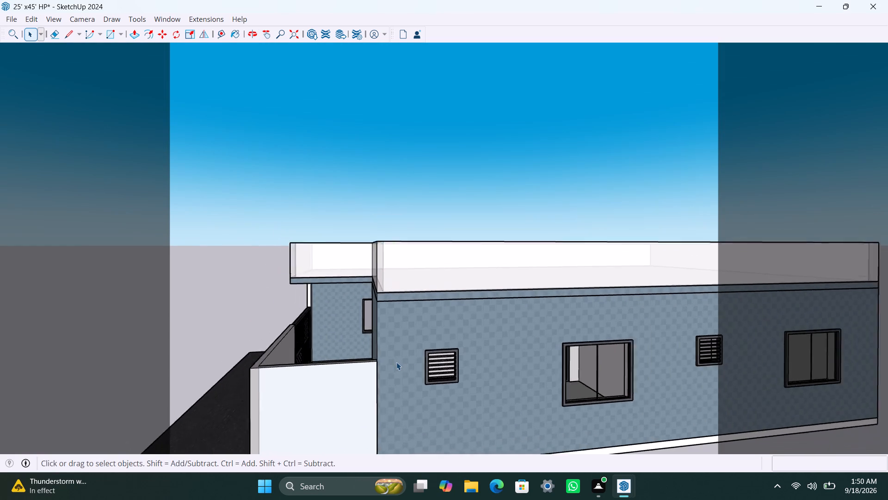
{"action": "scroll", "coordinate": [396, 362], "scroll_direction": "down", "scroll_amount": 9}
{"action": "scroll", "coordinate": [396, 393], "scroll_direction": "up", "scroll_amount": 6}
{"action": "scroll", "coordinate": [396, 393], "scroll_direction": "down", "scroll_amount": 6}
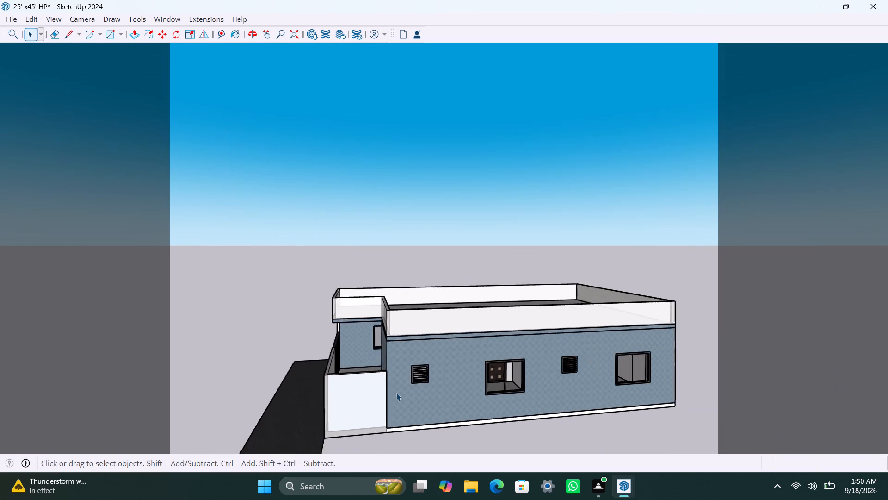
{"action": "scroll", "coordinate": [396, 393], "scroll_direction": "up", "scroll_amount": 6}
{"action": "scroll", "coordinate": [396, 393], "scroll_direction": "down", "scroll_amount": 6}
{"action": "scroll", "coordinate": [396, 393], "scroll_direction": "up", "scroll_amount": 12}
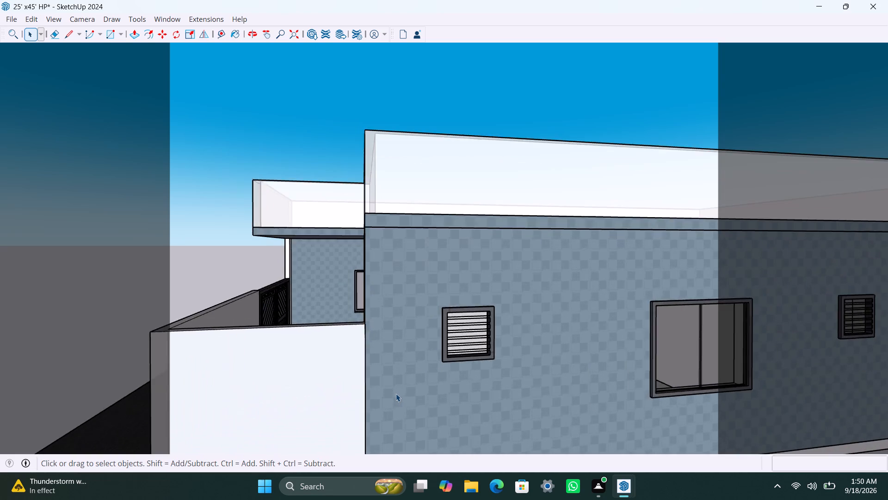
{"action": "scroll", "coordinate": [396, 394], "scroll_direction": "up", "scroll_amount": 4}
{"action": "scroll", "coordinate": [396, 394], "scroll_direction": "down", "scroll_amount": 5}
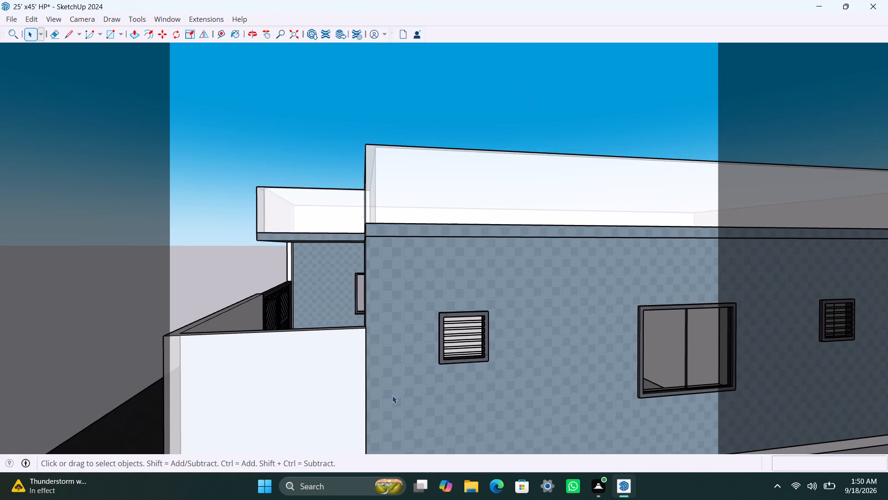
{"action": "scroll", "coordinate": [392, 395], "scroll_direction": "down", "scroll_amount": 13}
{"action": "scroll", "coordinate": [392, 395], "scroll_direction": "up", "scroll_amount": 2}
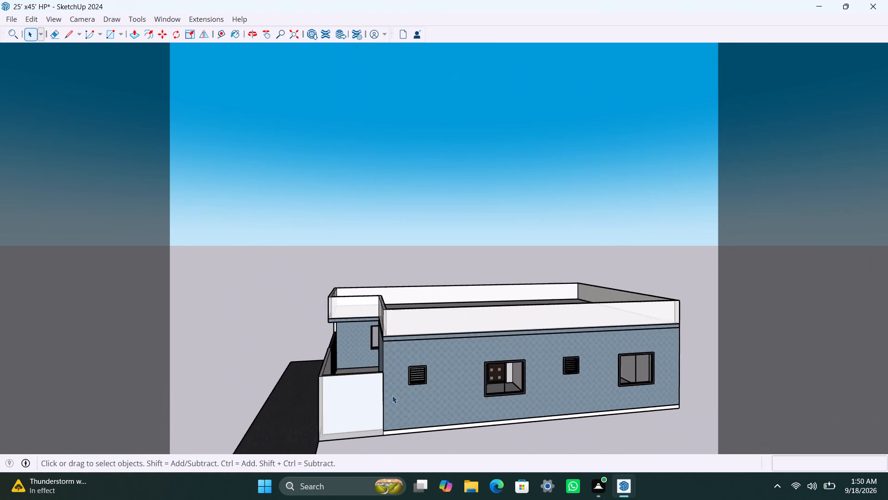
{"action": "scroll", "coordinate": [392, 395], "scroll_direction": "up", "scroll_amount": 14}
{"action": "scroll", "coordinate": [392, 395], "scroll_direction": "down", "scroll_amount": 16}
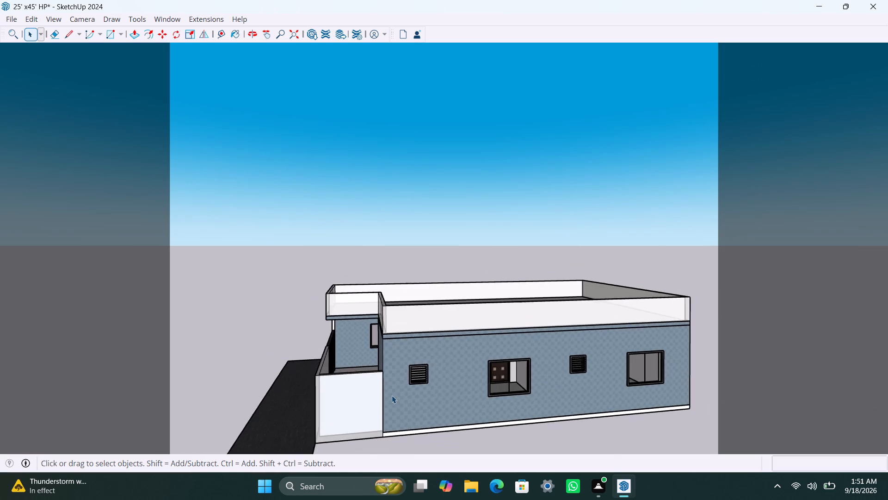
{"action": "scroll", "coordinate": [392, 395], "scroll_direction": "down", "scroll_amount": 5}
{"action": "scroll", "coordinate": [391, 396], "scroll_direction": "up", "scroll_amount": 10}
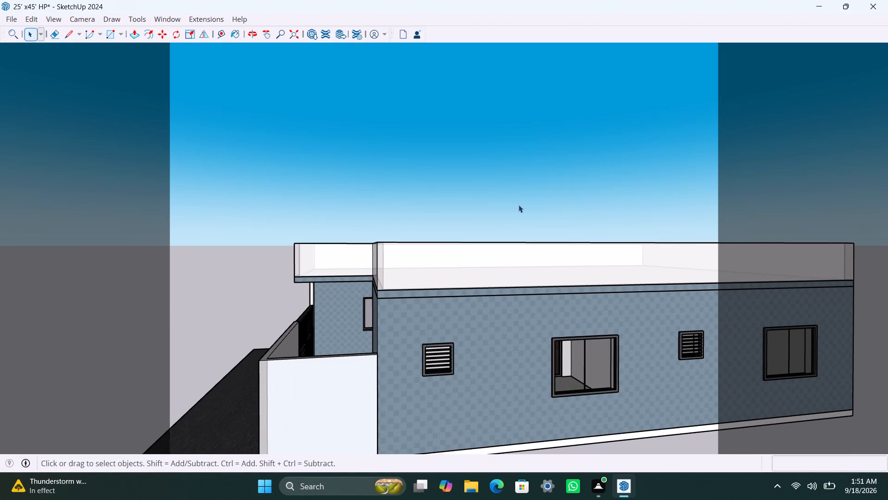
{"action": "scroll", "coordinate": [507, 224], "scroll_direction": "down", "scroll_amount": 3}
{"action": "scroll", "coordinate": [507, 224], "scroll_direction": "up", "scroll_amount": 2}
{"action": "scroll", "coordinate": [506, 226], "scroll_direction": "down", "scroll_amount": 4}
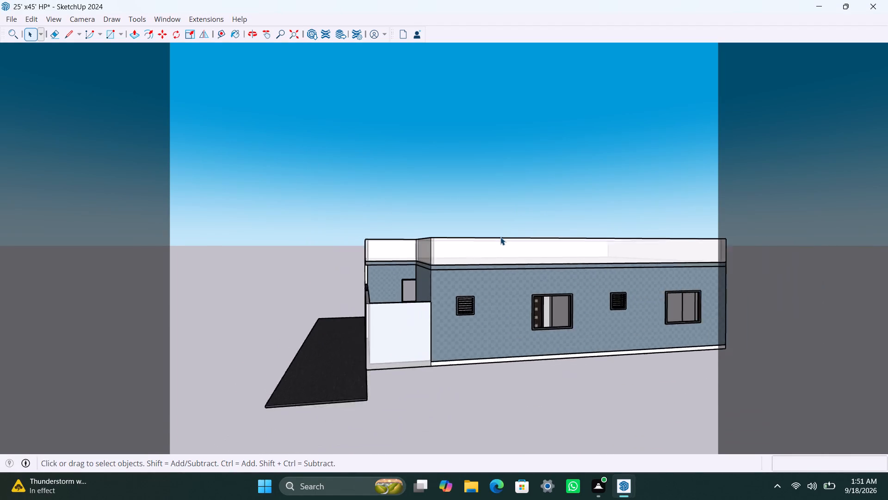
{"action": "scroll", "coordinate": [500, 237], "scroll_direction": "down", "scroll_amount": 2}
{"action": "scroll", "coordinate": [500, 237], "scroll_direction": "up", "scroll_amount": 15}
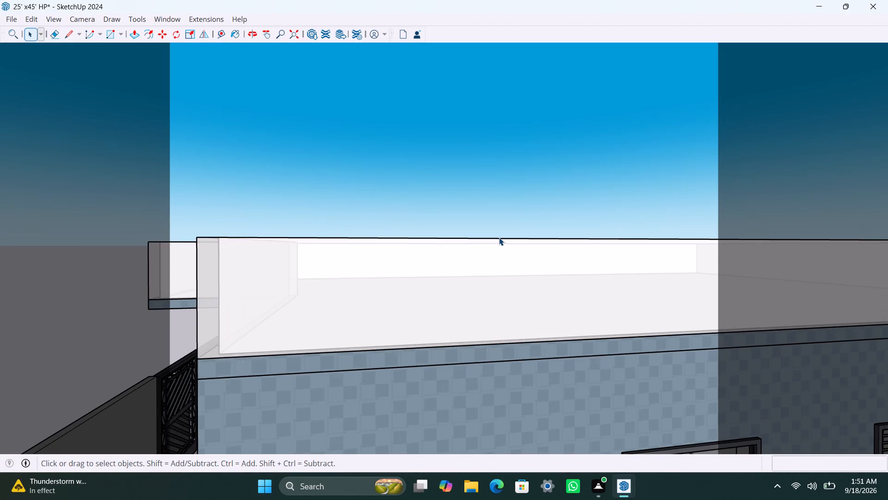
{"action": "scroll", "coordinate": [497, 239], "scroll_direction": "down", "scroll_amount": 3}
{"action": "scroll", "coordinate": [489, 248], "scroll_direction": "up", "scroll_amount": 7}
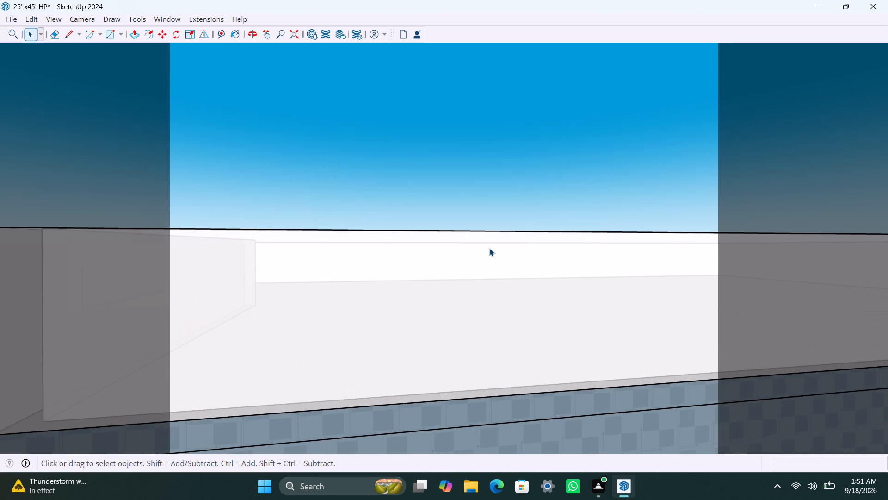
Examine the roof parapet and roof slab above the house's long side wall from near and far.
{"action": "scroll", "coordinate": [489, 248], "scroll_direction": "down", "scroll_amount": 10}
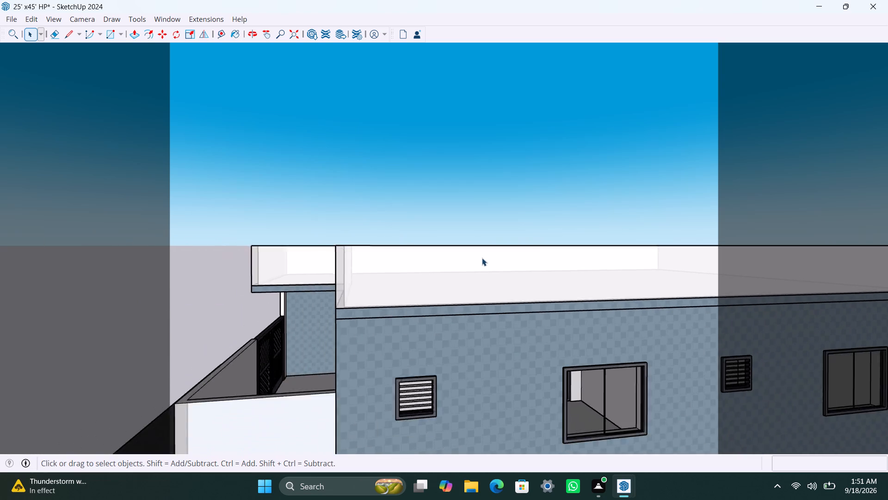
{"action": "scroll", "coordinate": [482, 258], "scroll_direction": "down", "scroll_amount": 3}
{"action": "scroll", "coordinate": [482, 258], "scroll_direction": "up", "scroll_amount": 6}
{"action": "scroll", "coordinate": [482, 258], "scroll_direction": "down", "scroll_amount": 3}
{"action": "scroll", "coordinate": [481, 258], "scroll_direction": "up", "scroll_amount": 4}
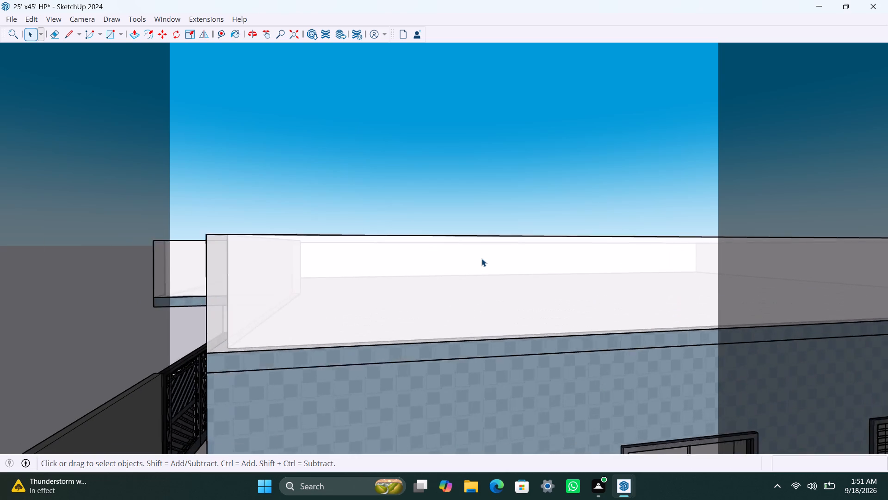
{"action": "scroll", "coordinate": [481, 258], "scroll_direction": "up", "scroll_amount": 12}
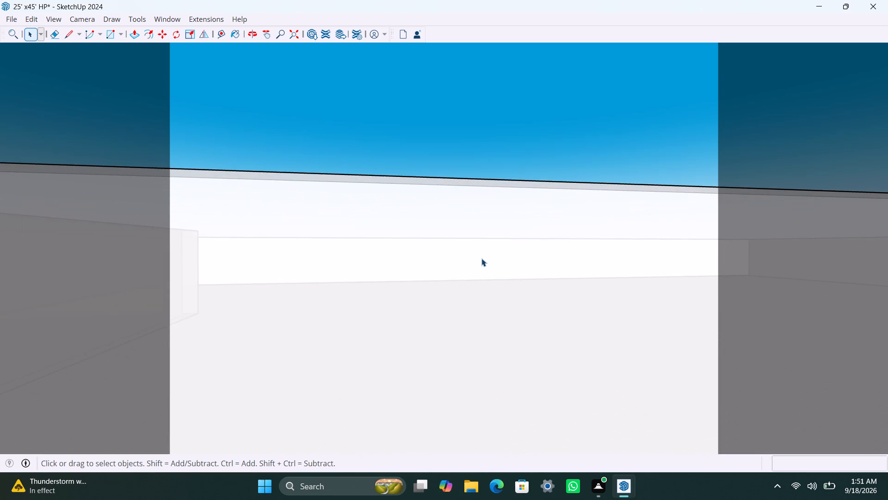
{"action": "scroll", "coordinate": [481, 258], "scroll_direction": "down", "scroll_amount": 13}
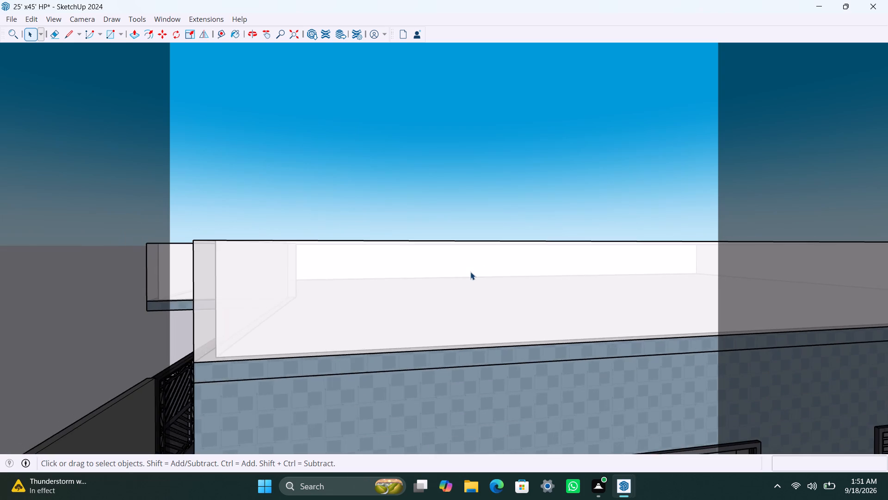
{"action": "scroll", "coordinate": [470, 272], "scroll_direction": "down", "scroll_amount": 14}
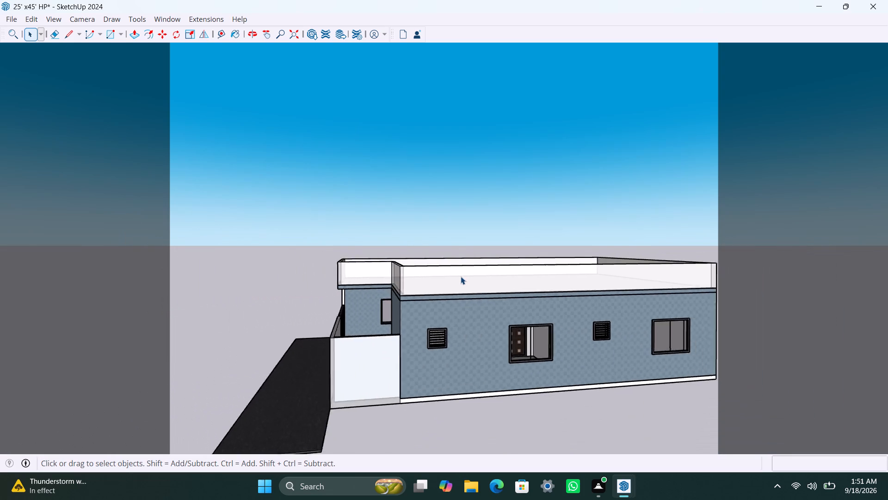
{"action": "scroll", "coordinate": [461, 276], "scroll_direction": "down", "scroll_amount": 2}
{"action": "scroll", "coordinate": [461, 276], "scroll_direction": "up", "scroll_amount": 20}
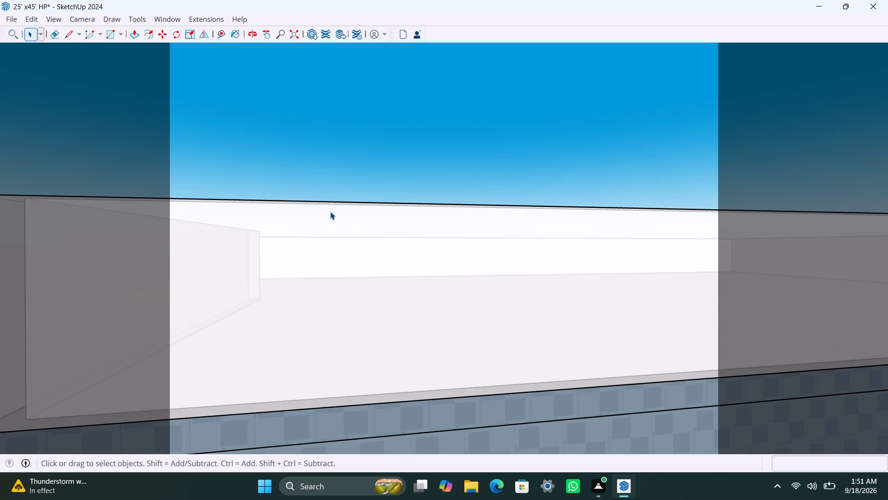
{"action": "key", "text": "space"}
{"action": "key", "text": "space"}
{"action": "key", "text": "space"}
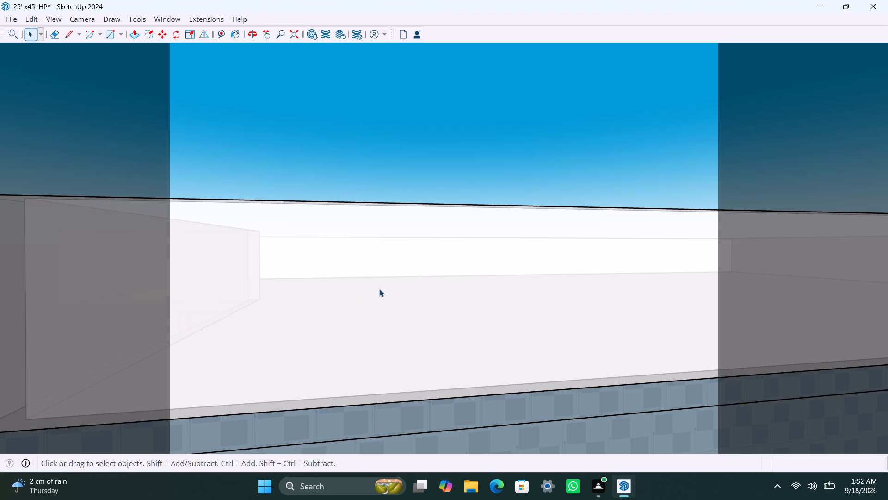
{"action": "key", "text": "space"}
Examine the house's long side wall, its windows and ventilators, and the parapet from raised and low viewpoints.
{"action": "scroll", "coordinate": [401, 355], "scroll_direction": "down", "scroll_amount": 1, "text": "ctrl"}
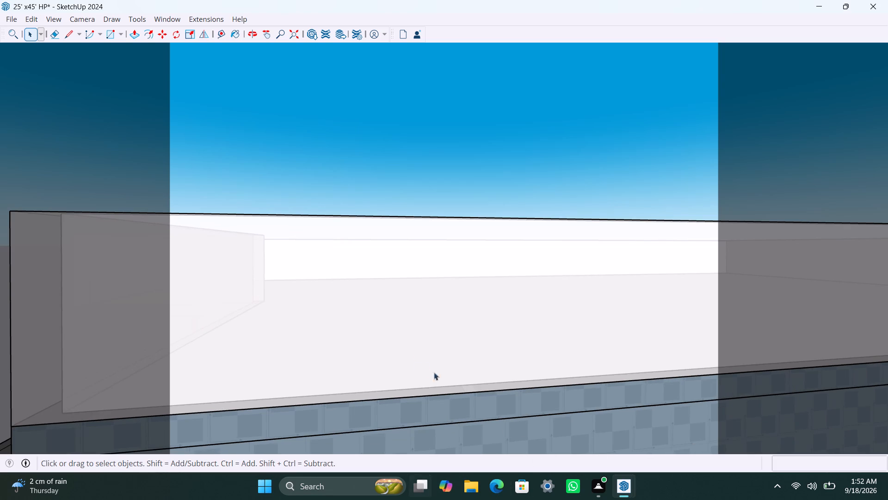
{"action": "scroll", "coordinate": [404, 378], "scroll_direction": "down", "scroll_amount": 9}
{"action": "scroll", "coordinate": [392, 430], "scroll_direction": "down", "scroll_amount": 4}
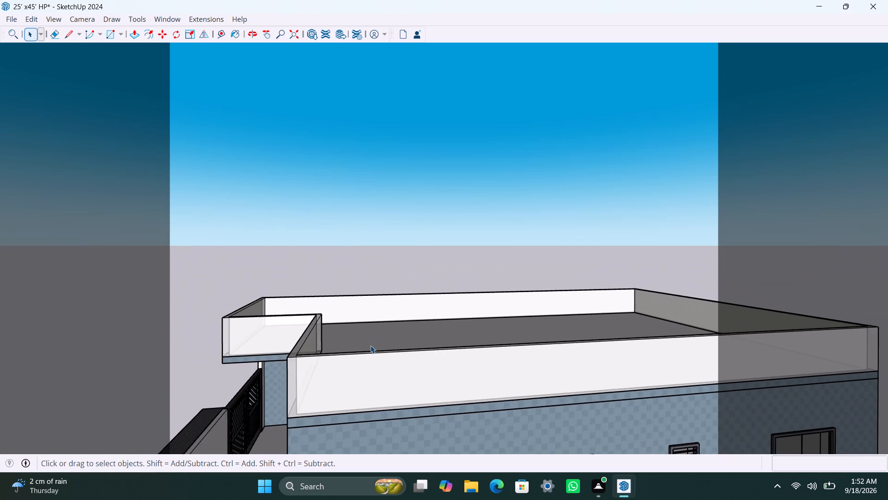
{"action": "middle_click_drag", "start_coordinate": [370, 345], "coordinate": [345, 266]}
{"action": "scroll", "coordinate": [297, 487], "scroll_direction": "down", "scroll_amount": 3}
{"action": "scroll", "coordinate": [367, 499], "scroll_direction": "down", "scroll_amount": 4}
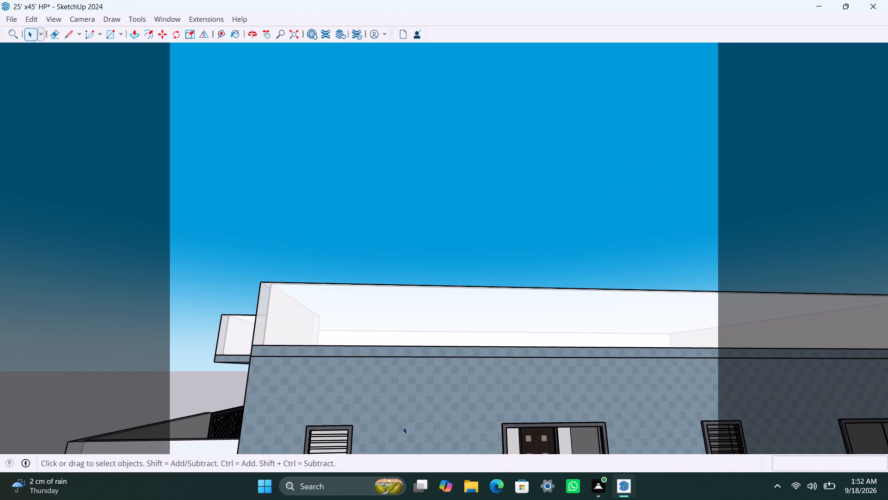
{"action": "scroll", "coordinate": [405, 346], "scroll_direction": "down", "scroll_amount": 3}
{"action": "scroll", "coordinate": [384, 427], "scroll_direction": "down", "scroll_amount": 3}
{"action": "scroll", "coordinate": [392, 380], "scroll_direction": "down", "scroll_amount": 3}
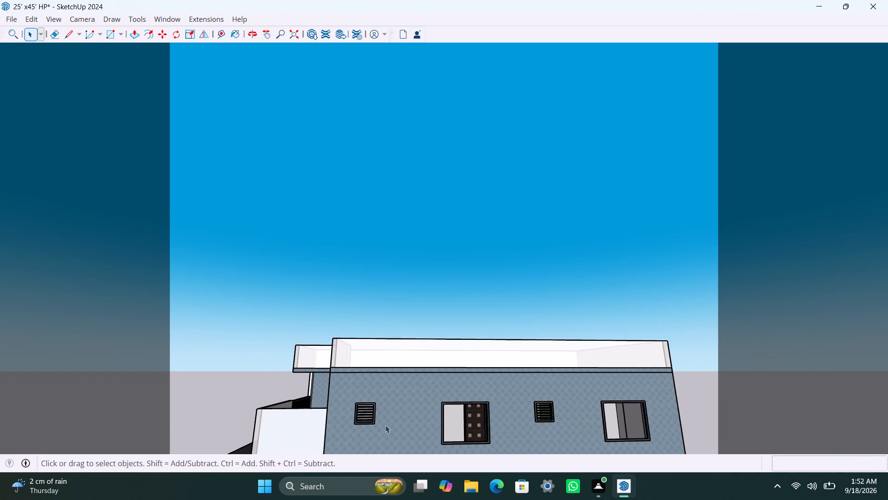
{"action": "scroll", "coordinate": [384, 431], "scroll_direction": "down", "scroll_amount": 3}
{"action": "scroll", "coordinate": [385, 431], "scroll_direction": "up", "scroll_amount": 7}
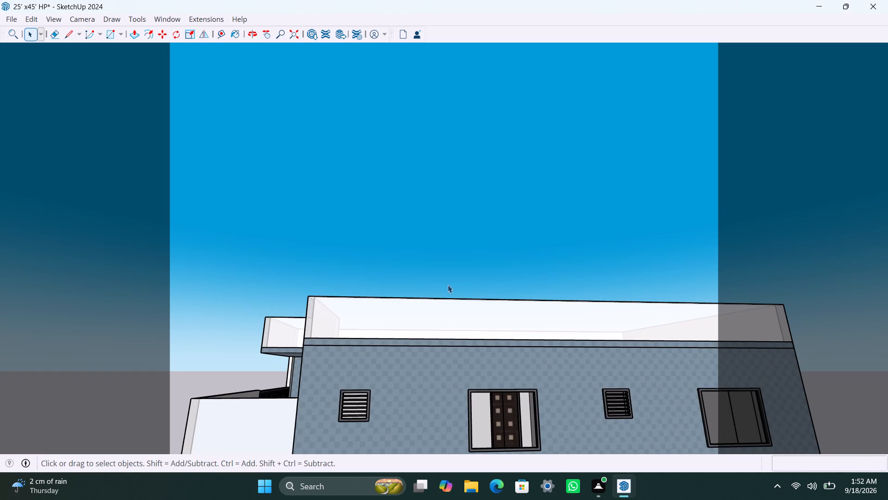
Close the V-Ray Asset Editor and V-Ray Frame Buffer windows and return to the house model.
{"action": "key", "text": "space"}
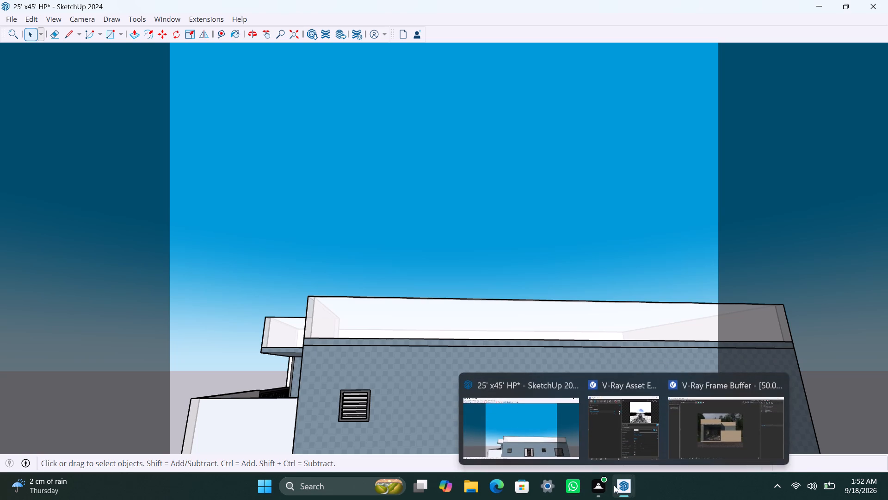
{"action": "left_click", "coordinate": [656, 381]}
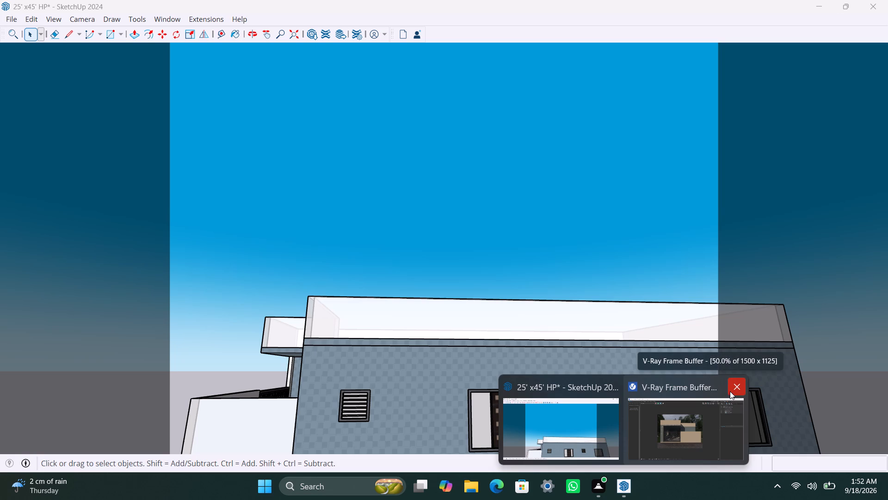
{"action": "left_click", "coordinate": [730, 391]}
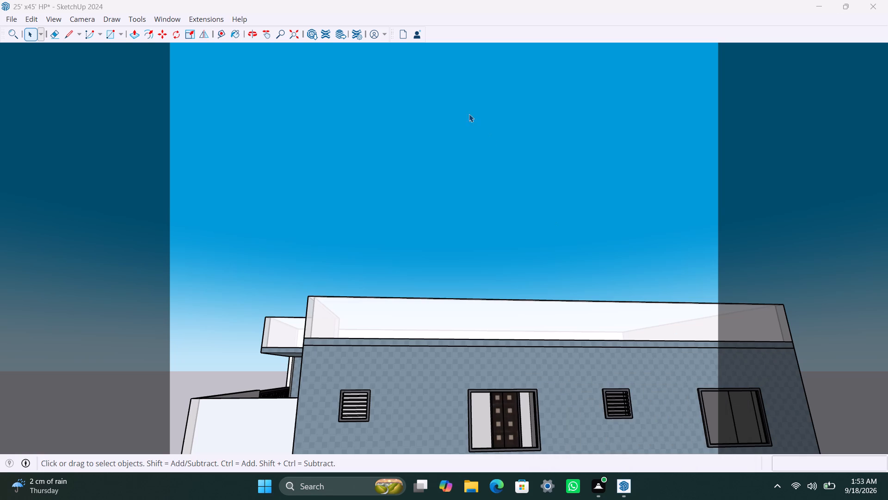
{"action": "left_click", "coordinate": [478, 132]}
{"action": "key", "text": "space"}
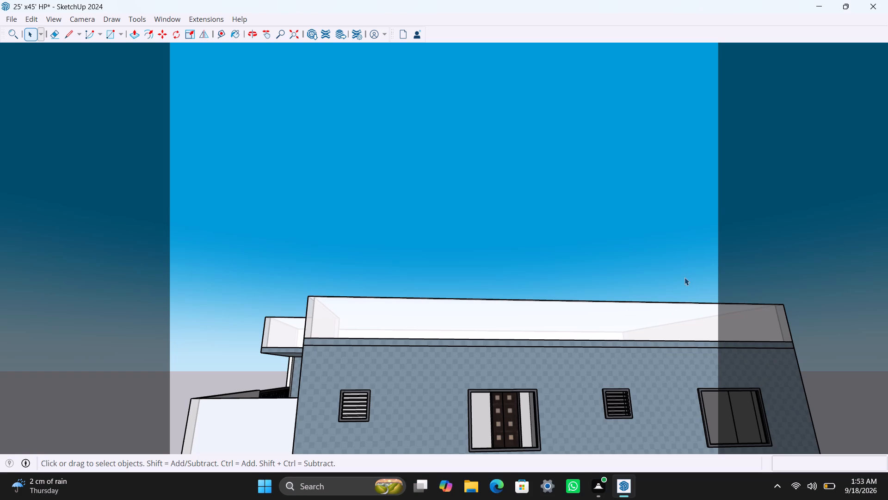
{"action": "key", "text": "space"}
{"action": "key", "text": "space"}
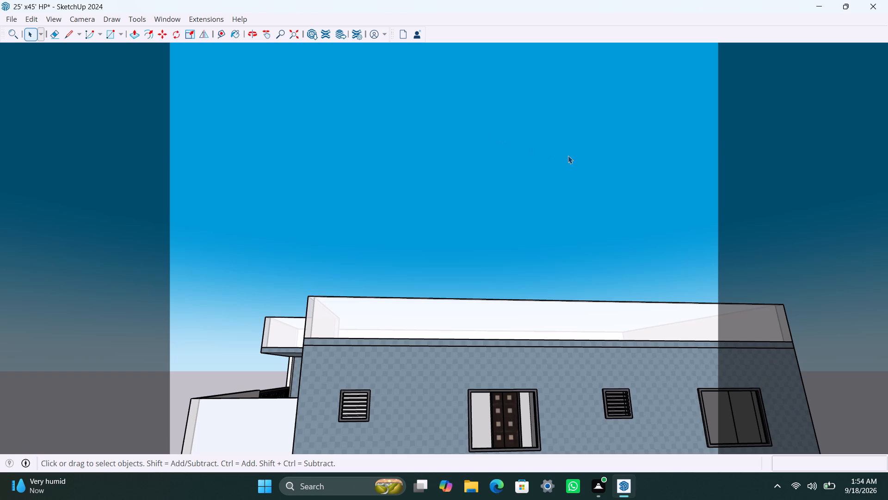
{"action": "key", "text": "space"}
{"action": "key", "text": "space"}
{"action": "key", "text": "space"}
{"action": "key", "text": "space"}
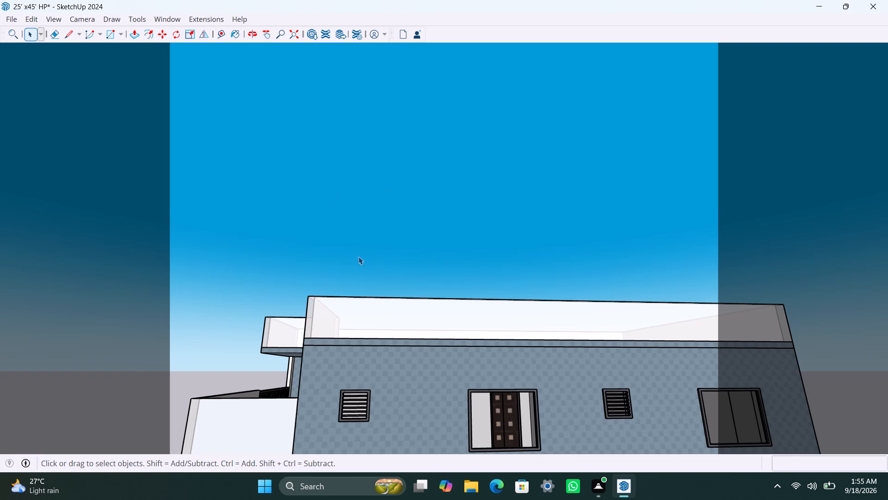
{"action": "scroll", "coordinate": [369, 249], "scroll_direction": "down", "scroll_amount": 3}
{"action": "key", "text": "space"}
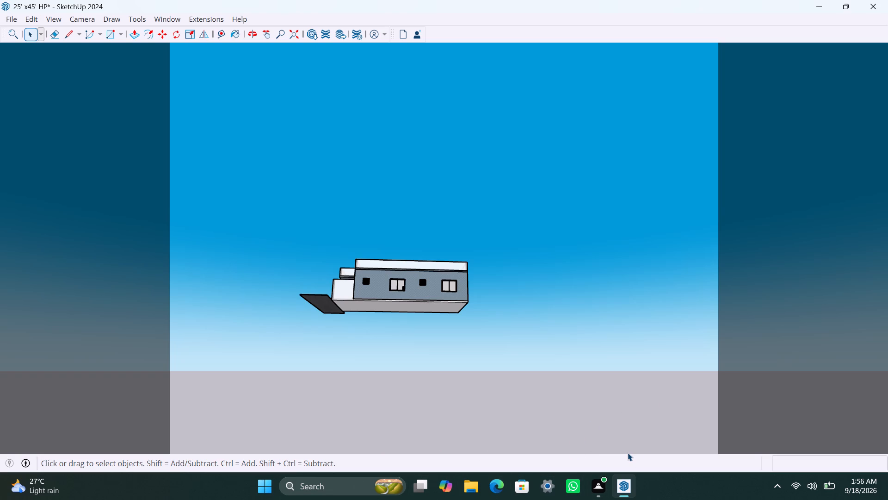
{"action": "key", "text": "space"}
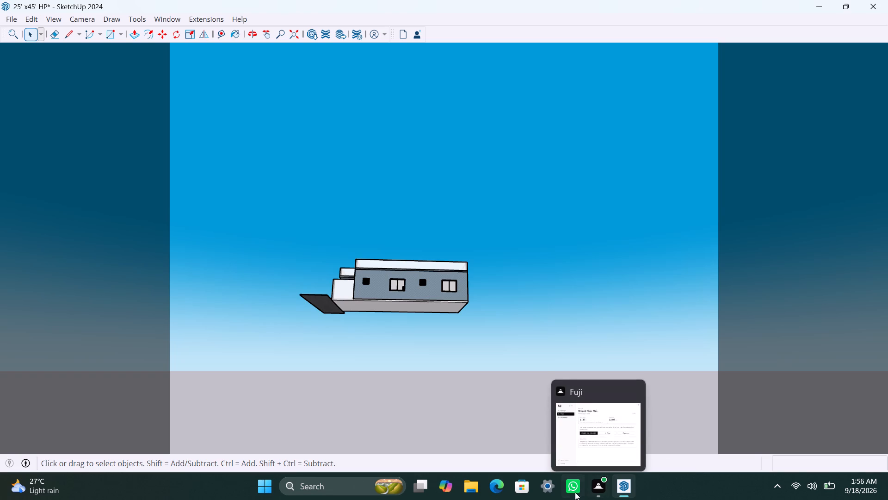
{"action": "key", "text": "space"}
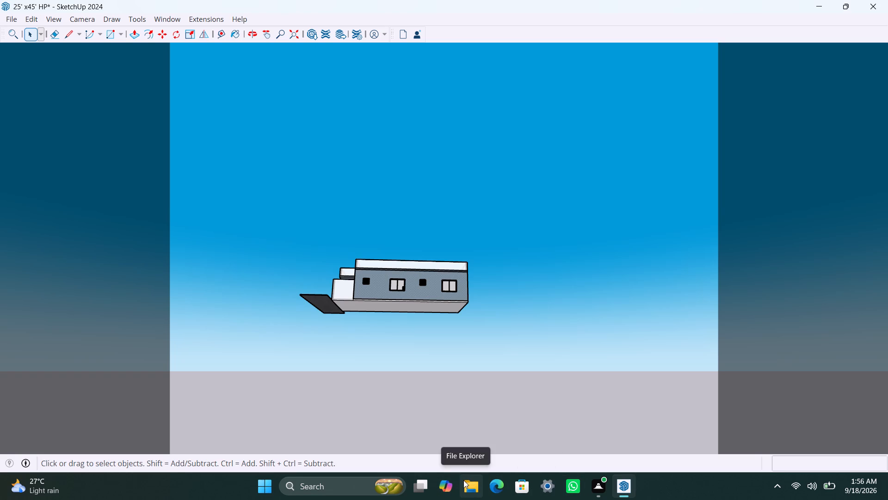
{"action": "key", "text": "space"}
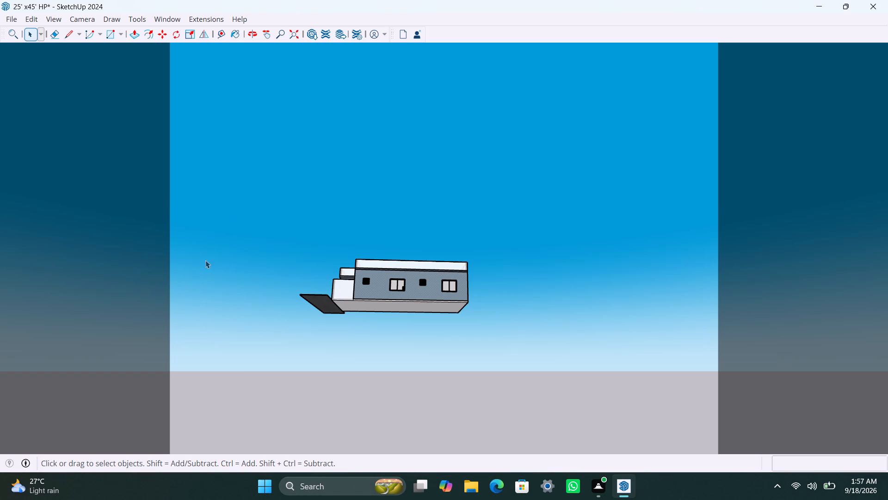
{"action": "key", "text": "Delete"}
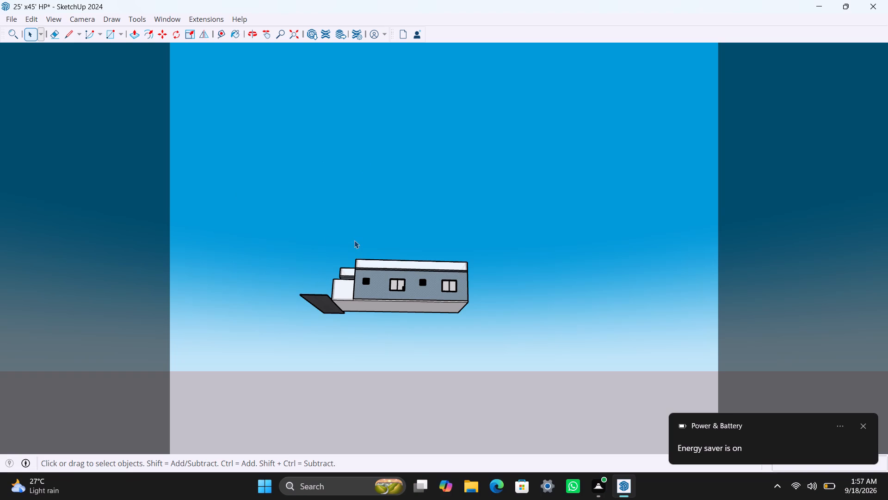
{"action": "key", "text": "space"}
Examine the whole house from its side corner round to the front facade, entrance gate, boundary wall and road strip.
{"action": "scroll", "coordinate": [349, 179], "scroll_direction": "up", "scroll_amount": 3}
{"action": "middle_click_drag", "start_coordinate": [305, 362], "coordinate": [436, 475]}
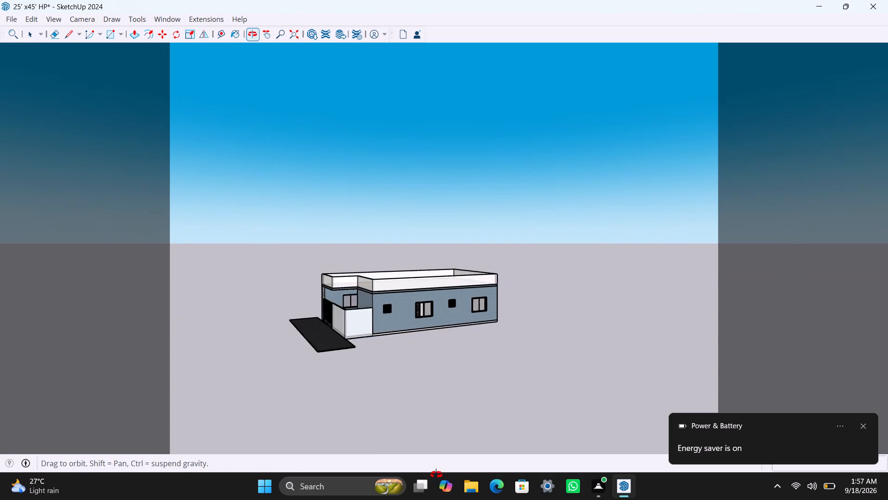
{"action": "middle_click_drag", "start_coordinate": [436, 475], "coordinate": [453, 499]}
{"action": "scroll", "coordinate": [425, 432], "scroll_direction": "up", "scroll_amount": 6}
{"action": "middle_click_drag", "start_coordinate": [330, 338], "coordinate": [599, 382]}
{"action": "scroll", "coordinate": [466, 391], "scroll_direction": "up", "scroll_amount": 3}
{"action": "middle_click_drag", "start_coordinate": [428, 392], "coordinate": [444, 306]}
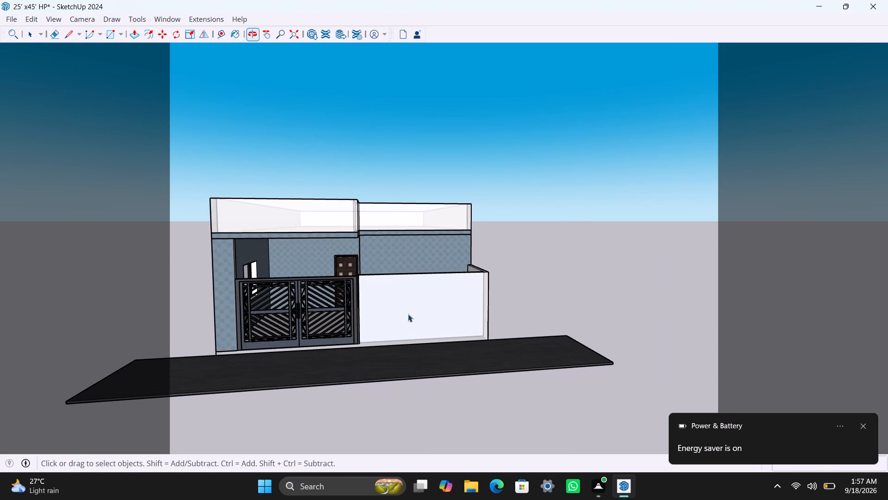
{"action": "scroll", "coordinate": [405, 315], "scroll_direction": "up", "scroll_amount": 1}
{"action": "scroll", "coordinate": [403, 318], "scroll_direction": "down", "scroll_amount": 2}
{"action": "middle_click_drag", "start_coordinate": [404, 323], "coordinate": [376, 327]}
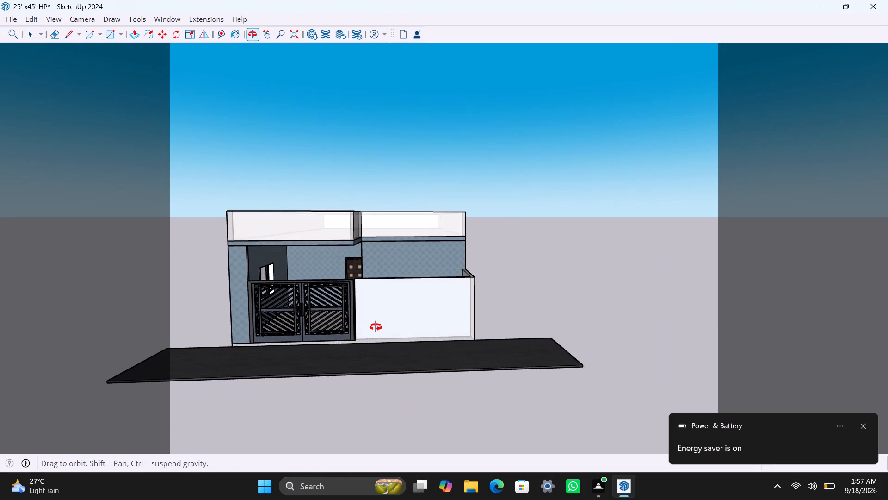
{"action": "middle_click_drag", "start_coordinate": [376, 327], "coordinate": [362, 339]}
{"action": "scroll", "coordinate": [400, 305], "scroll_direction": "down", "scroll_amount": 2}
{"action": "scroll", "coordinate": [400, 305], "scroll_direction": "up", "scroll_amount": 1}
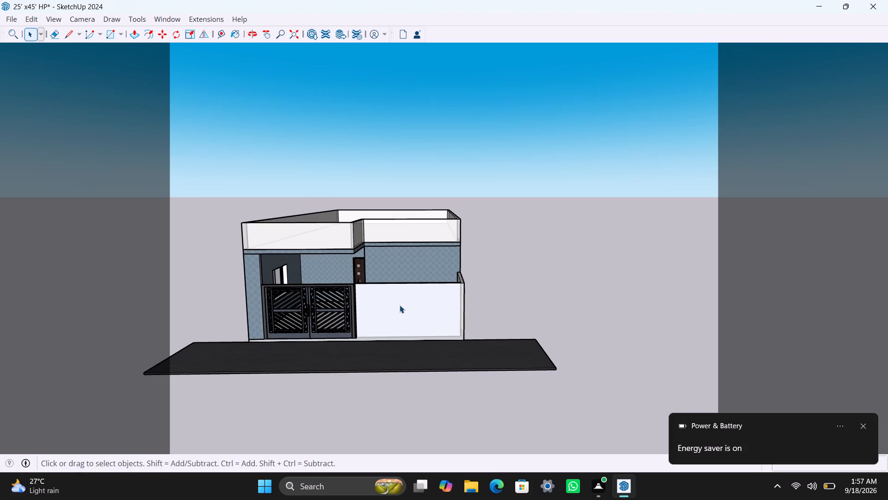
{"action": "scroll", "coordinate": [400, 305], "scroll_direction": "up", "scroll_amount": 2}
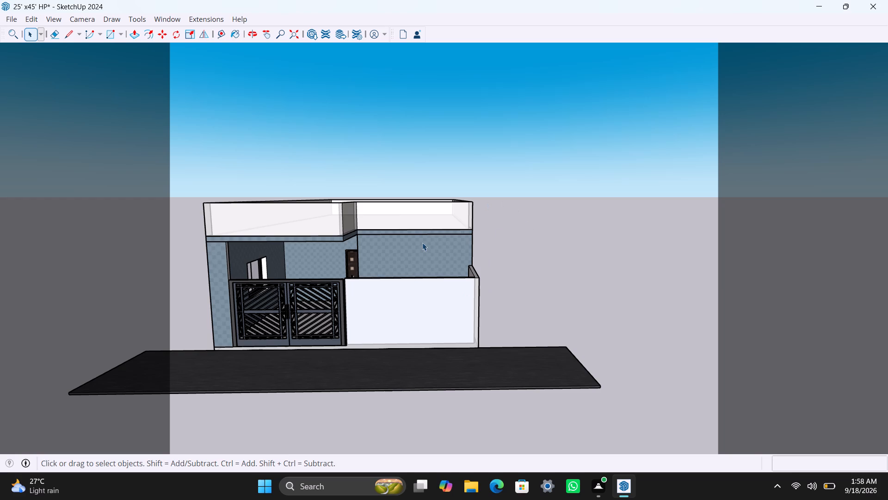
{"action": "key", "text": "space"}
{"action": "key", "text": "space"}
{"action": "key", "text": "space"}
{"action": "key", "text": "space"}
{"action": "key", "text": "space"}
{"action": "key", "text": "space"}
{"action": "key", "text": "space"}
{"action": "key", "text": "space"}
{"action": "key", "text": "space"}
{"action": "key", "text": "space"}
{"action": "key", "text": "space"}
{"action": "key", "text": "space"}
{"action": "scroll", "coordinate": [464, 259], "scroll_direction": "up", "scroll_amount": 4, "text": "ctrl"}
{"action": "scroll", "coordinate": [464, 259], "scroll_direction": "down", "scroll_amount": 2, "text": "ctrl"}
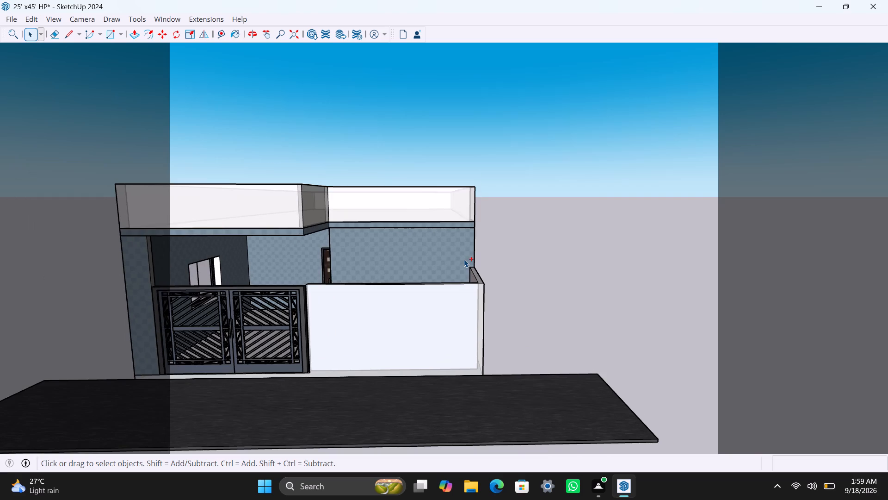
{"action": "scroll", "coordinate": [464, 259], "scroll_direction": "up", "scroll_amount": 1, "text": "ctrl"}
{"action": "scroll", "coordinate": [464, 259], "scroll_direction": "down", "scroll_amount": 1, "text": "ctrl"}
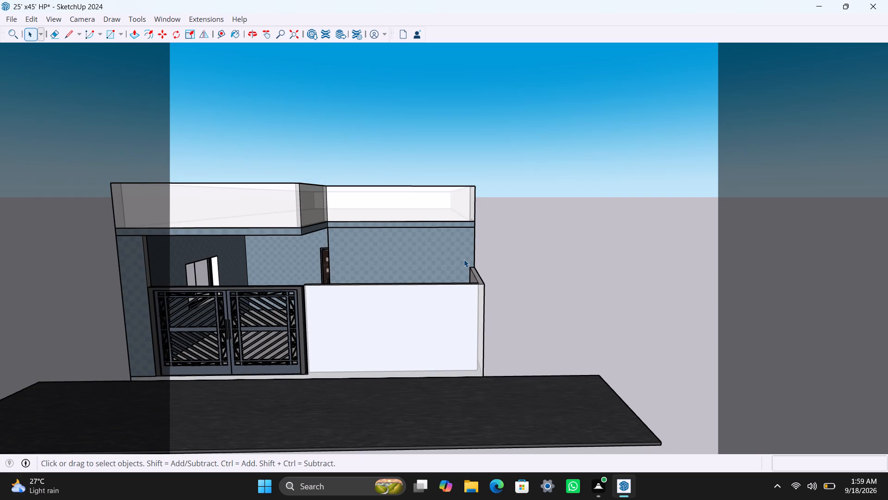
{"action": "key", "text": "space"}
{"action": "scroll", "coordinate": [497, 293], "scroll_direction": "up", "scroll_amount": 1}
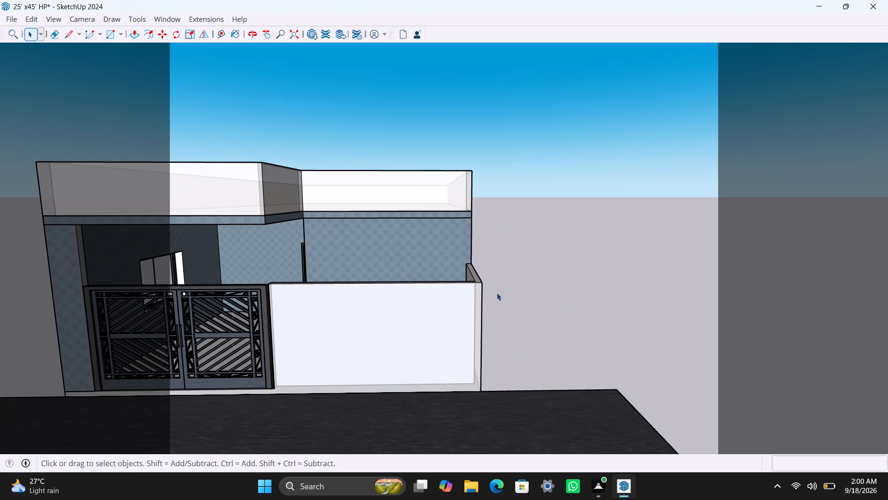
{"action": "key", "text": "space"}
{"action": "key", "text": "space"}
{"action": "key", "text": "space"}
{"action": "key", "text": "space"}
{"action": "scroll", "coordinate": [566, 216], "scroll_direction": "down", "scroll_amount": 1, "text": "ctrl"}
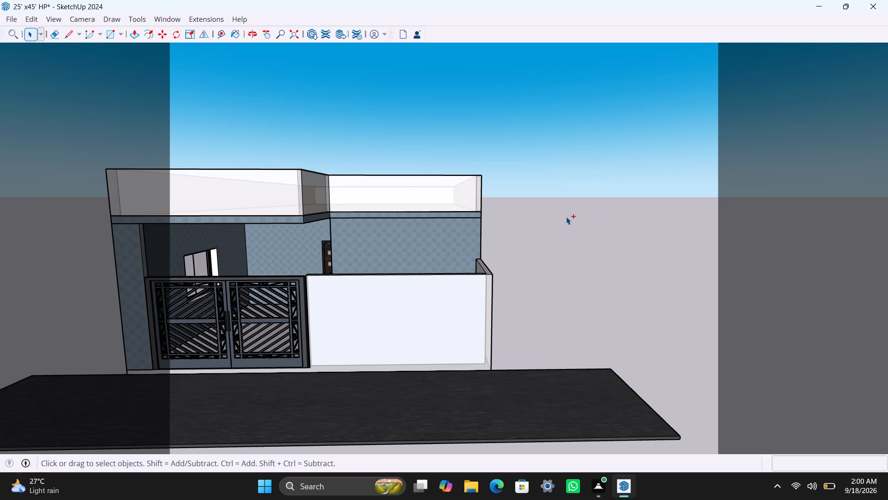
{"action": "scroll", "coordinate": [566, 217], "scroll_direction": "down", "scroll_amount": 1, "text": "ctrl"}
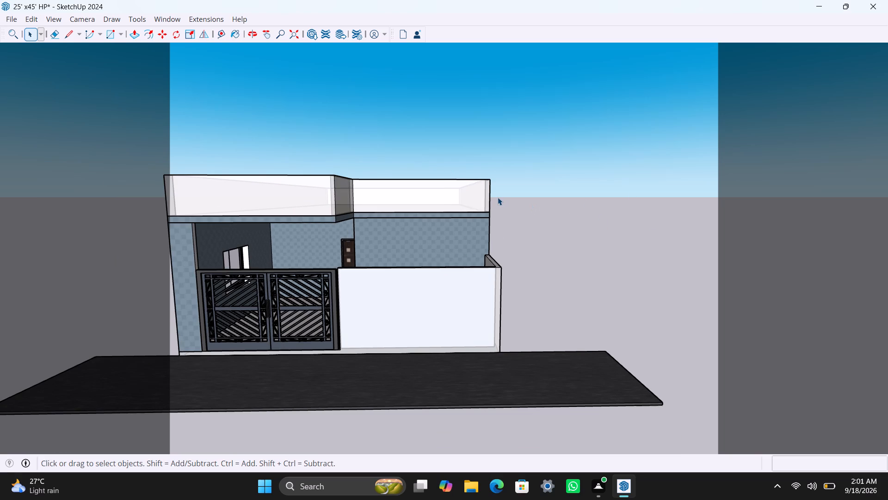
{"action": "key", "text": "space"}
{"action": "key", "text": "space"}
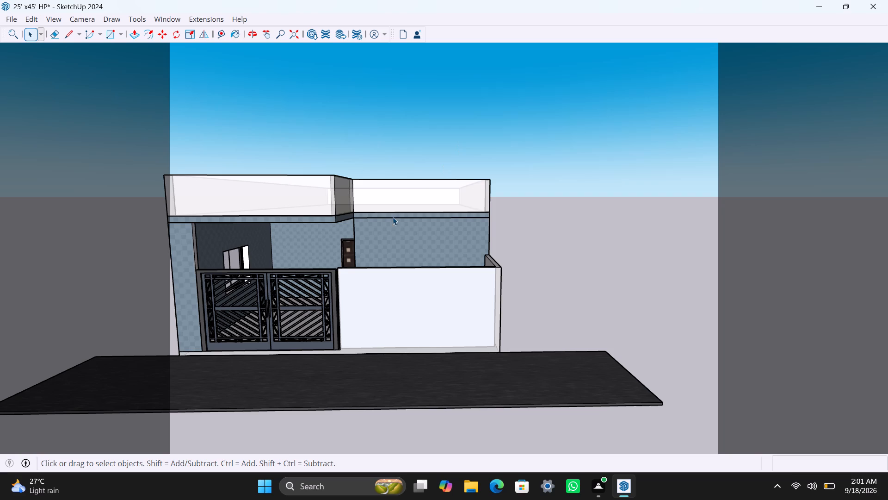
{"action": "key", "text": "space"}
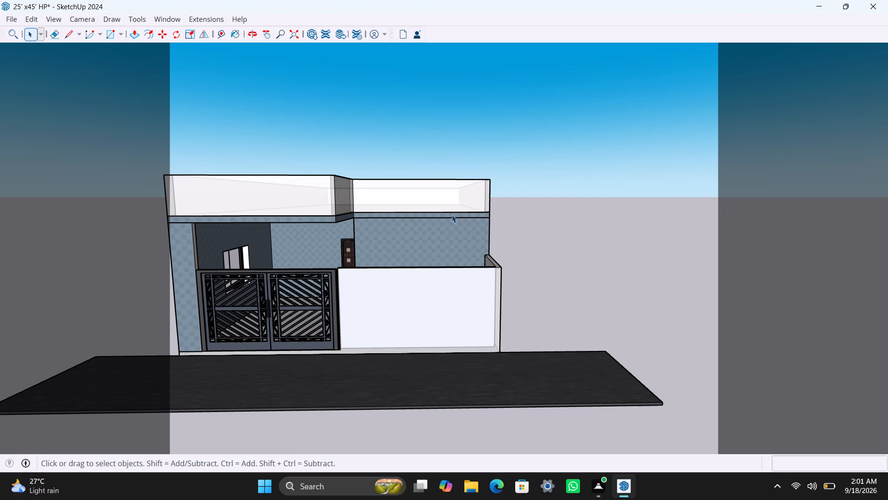
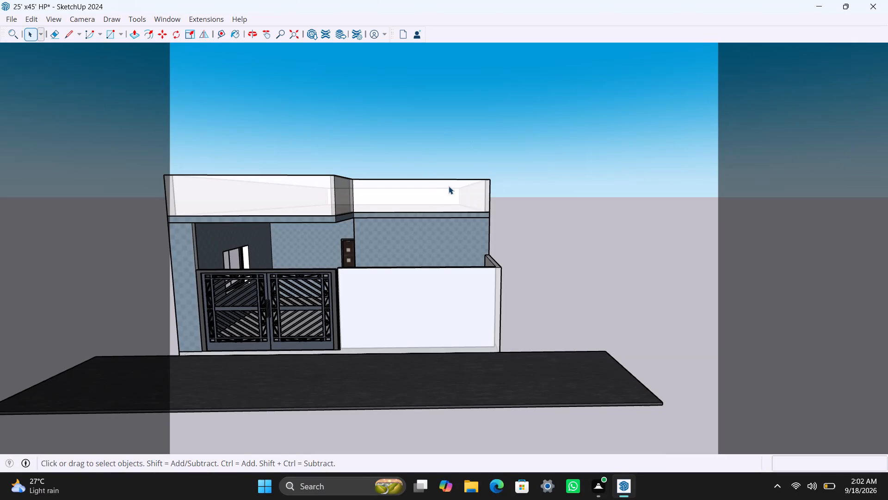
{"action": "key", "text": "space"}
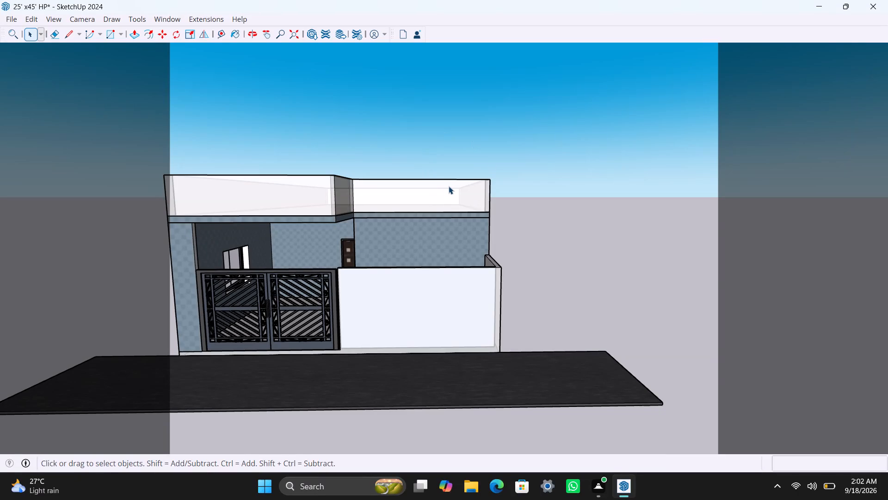
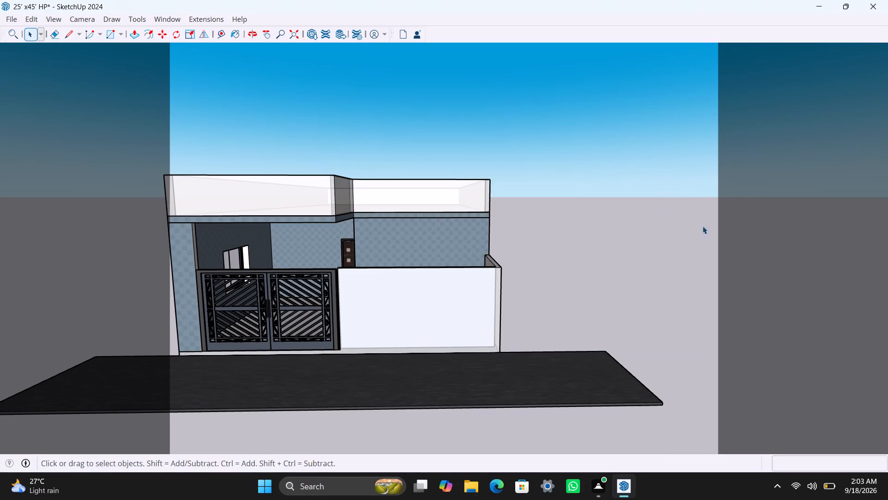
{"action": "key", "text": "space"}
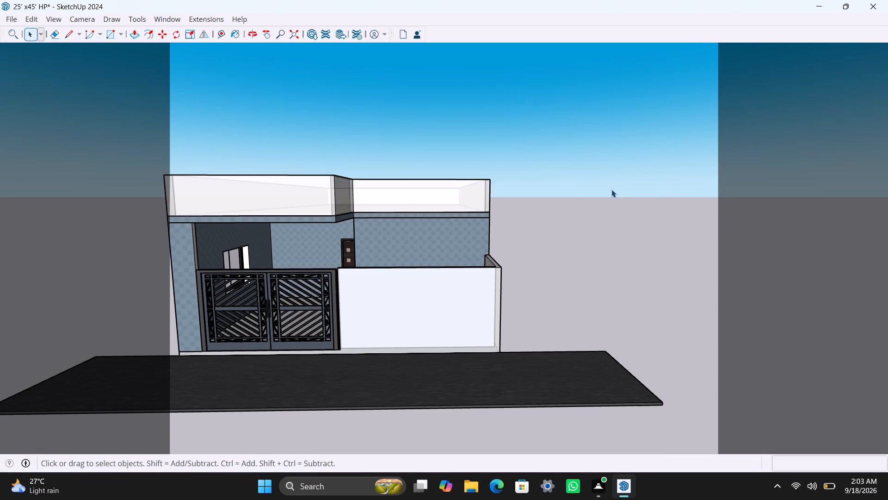
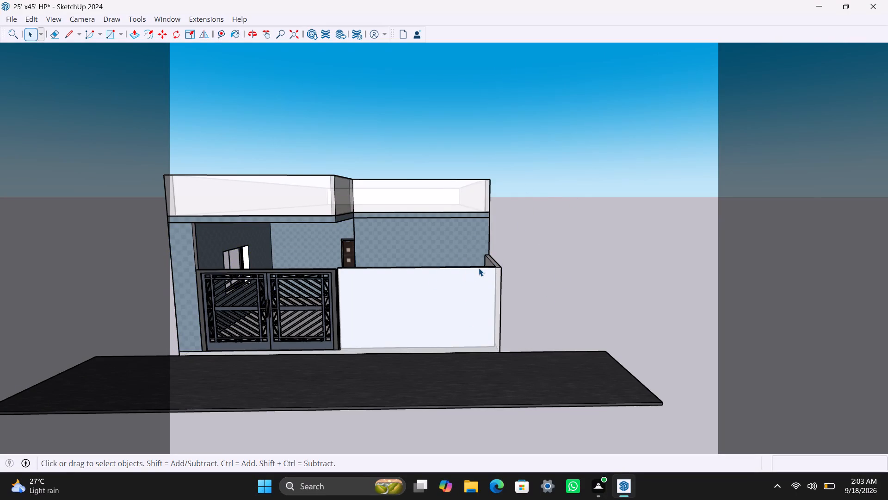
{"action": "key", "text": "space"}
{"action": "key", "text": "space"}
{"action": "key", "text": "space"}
Inspect the house exterior from the front gate around to the side wall with the windows.
{"action": "scroll", "coordinate": [469, 177], "scroll_direction": "down", "scroll_amount": 2}
{"action": "scroll", "coordinate": [467, 244], "scroll_direction": "up", "scroll_amount": 2}
{"action": "scroll", "coordinate": [450, 295], "scroll_direction": "up", "scroll_amount": 1}
{"action": "middle_click_drag", "start_coordinate": [478, 319], "coordinate": [655, 337]}
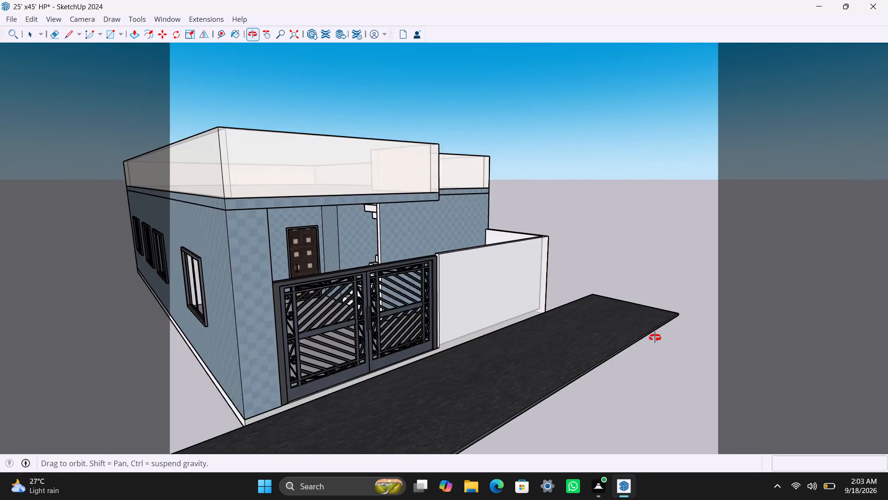
{"action": "middle_click_drag", "start_coordinate": [655, 337], "coordinate": [639, 344]}
{"action": "scroll", "coordinate": [384, 344], "scroll_direction": "up", "scroll_amount": 3}
{"action": "middle_click_drag", "start_coordinate": [335, 353], "coordinate": [443, 337]}
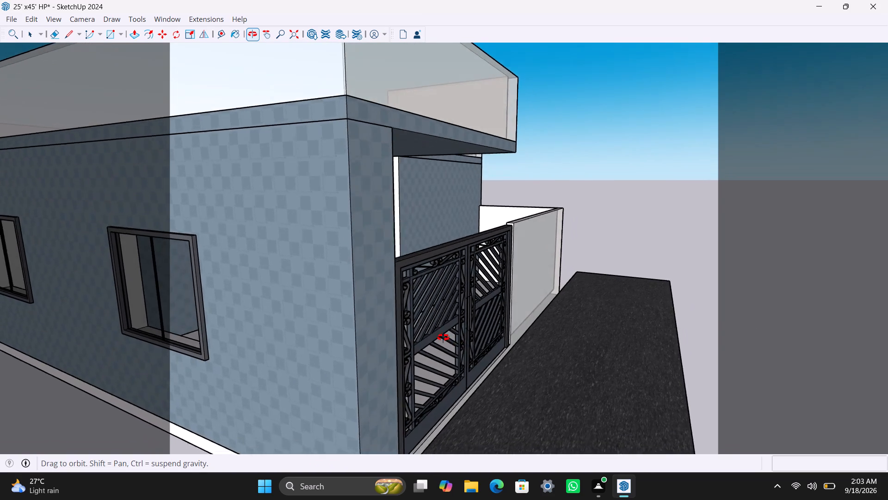
{"action": "middle_click_drag", "start_coordinate": [443, 337], "coordinate": [567, 310]}
{"action": "scroll", "coordinate": [464, 311], "scroll_direction": "down", "scroll_amount": 6}
{"action": "scroll", "coordinate": [418, 312], "scroll_direction": "down", "scroll_amount": 3}
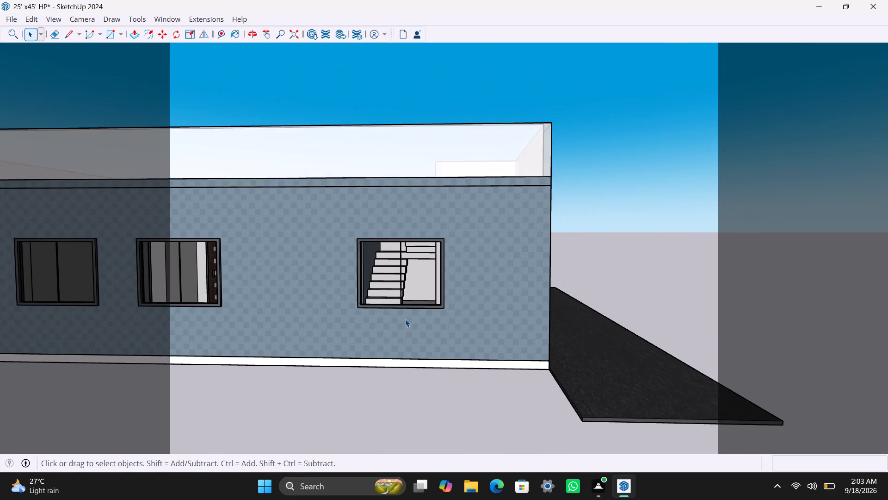
Examine the side wall window nearest the road and the staircase seen through it.
{"action": "scroll", "coordinate": [395, 326], "scroll_direction": "up", "scroll_amount": 1}
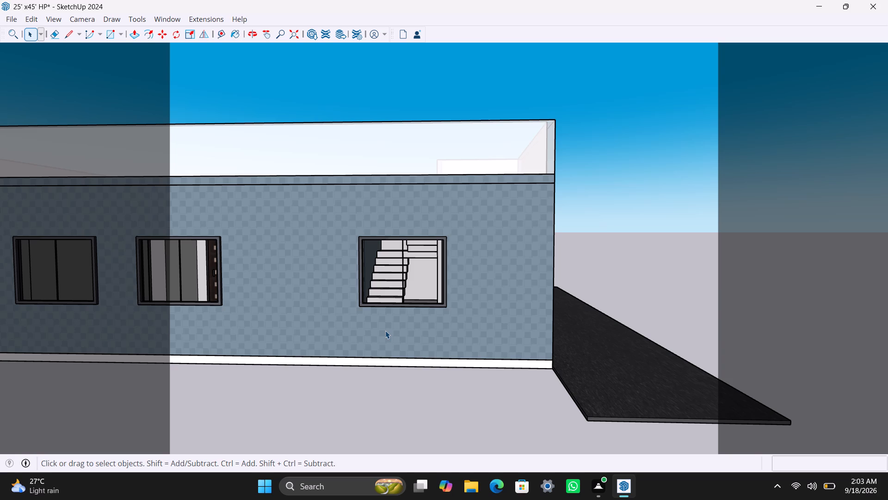
{"action": "scroll", "coordinate": [384, 330], "scroll_direction": "up", "scroll_amount": 3}
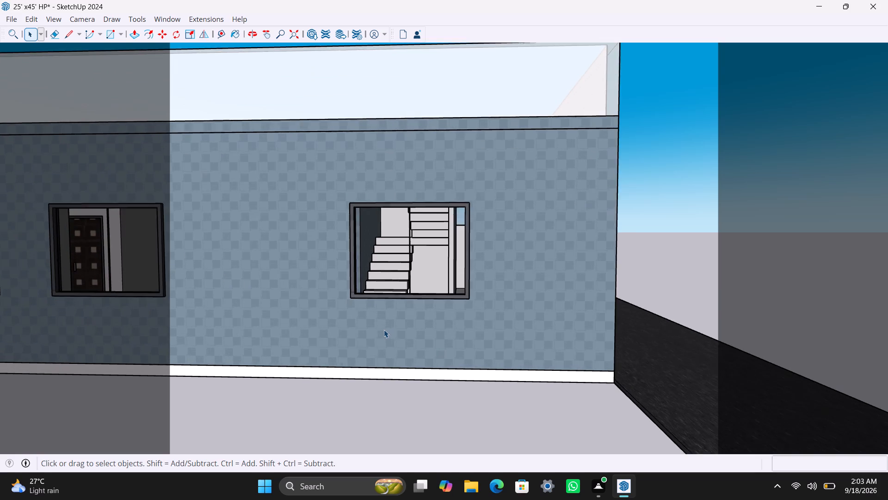
{"action": "scroll", "coordinate": [384, 330], "scroll_direction": "up", "scroll_amount": 6}
{"action": "scroll", "coordinate": [384, 330], "scroll_direction": "down", "scroll_amount": 4}
{"action": "scroll", "coordinate": [384, 330], "scroll_direction": "up", "scroll_amount": 3}
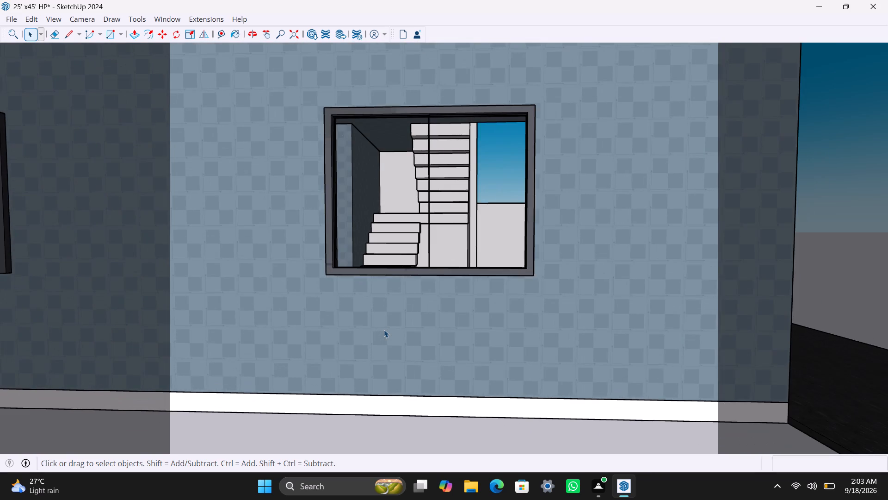
{"action": "scroll", "coordinate": [384, 330], "scroll_direction": "down", "scroll_amount": 10}
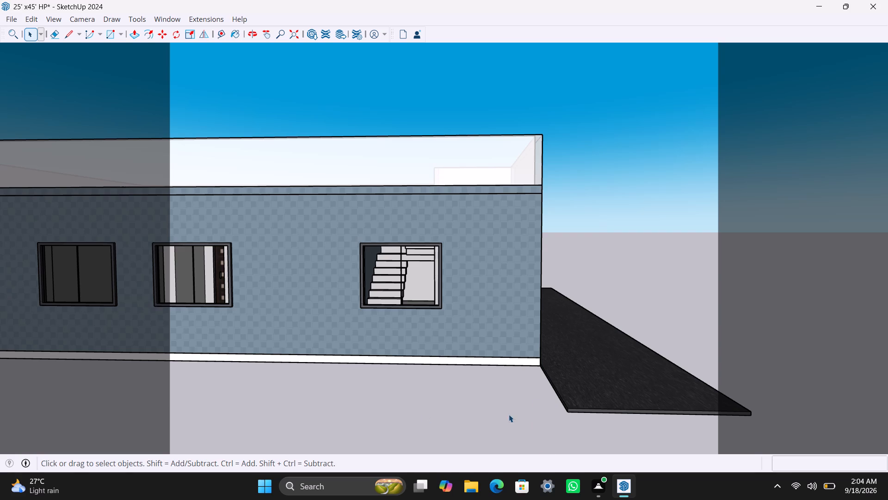
{"action": "scroll", "coordinate": [479, 342], "scroll_direction": "down", "scroll_amount": 2}
{"action": "scroll", "coordinate": [437, 320], "scroll_direction": "up", "scroll_amount": 3}
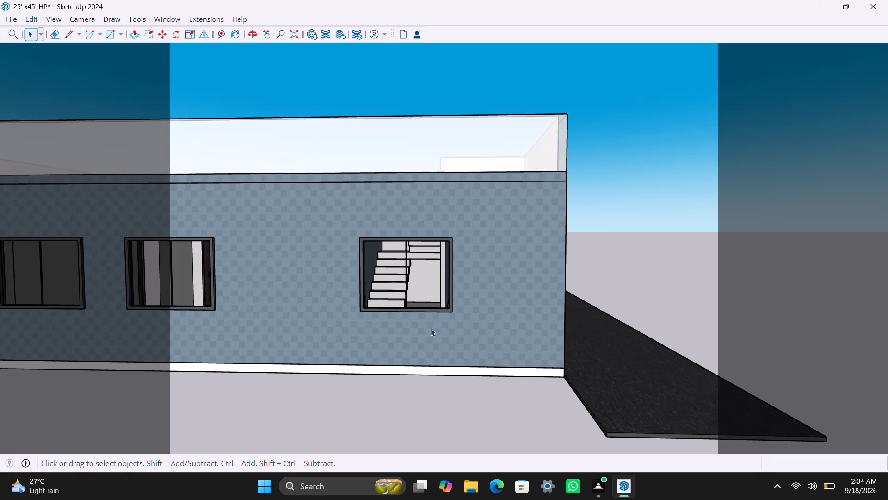
{"action": "scroll", "coordinate": [430, 330], "scroll_direction": "down", "scroll_amount": 2}
{"action": "scroll", "coordinate": [430, 331], "scroll_direction": "up", "scroll_amount": 4}
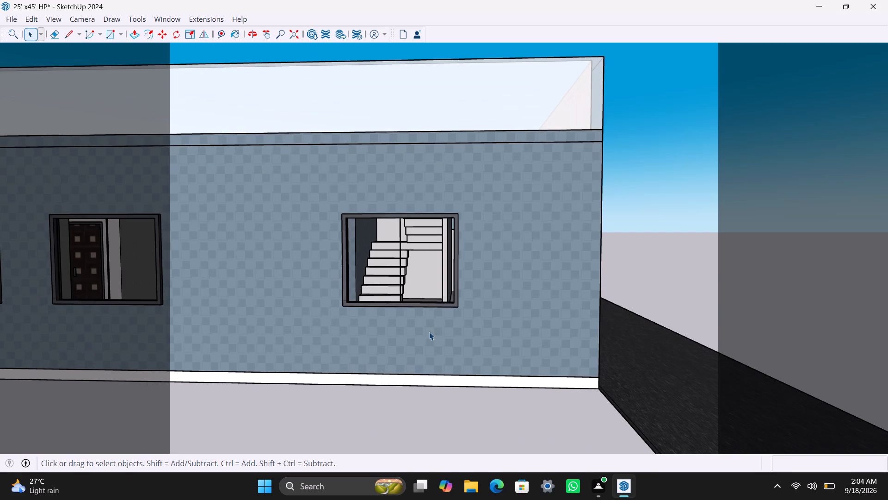
{"action": "scroll", "coordinate": [429, 332], "scroll_direction": "down", "scroll_amount": 2}
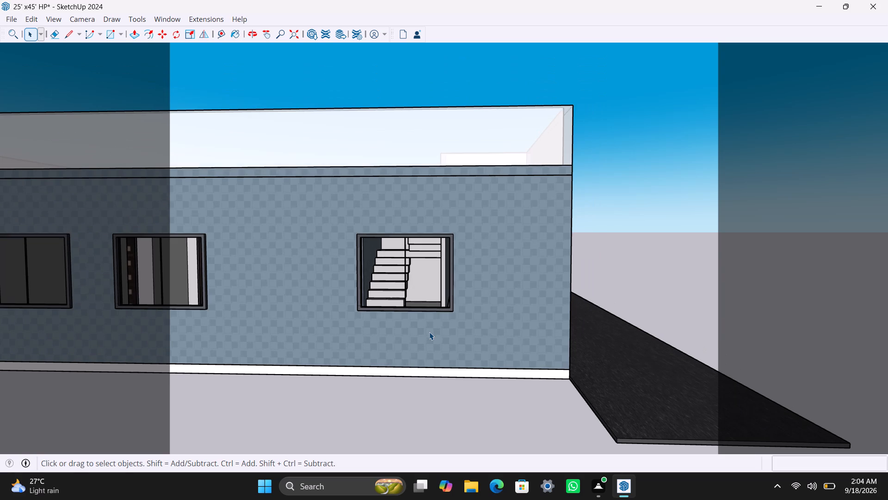
{"action": "scroll", "coordinate": [429, 332], "scroll_direction": "down", "scroll_amount": 1}
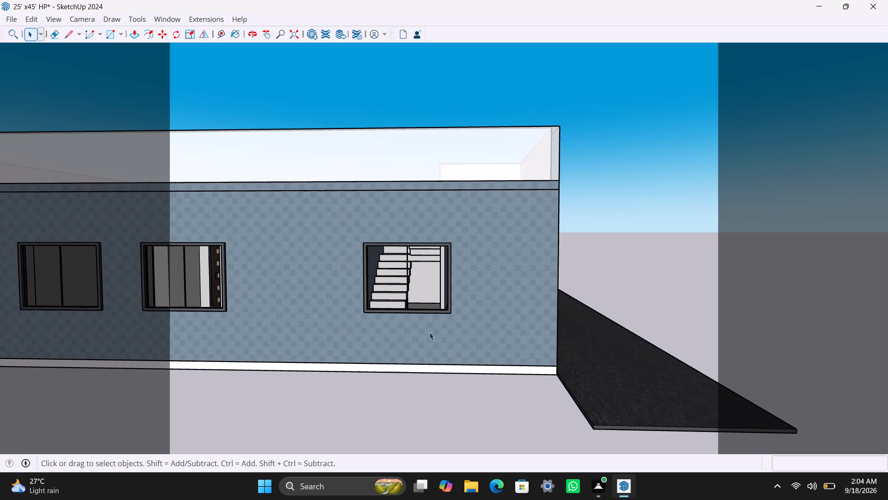
{"action": "scroll", "coordinate": [429, 332], "scroll_direction": "up", "scroll_amount": 5}
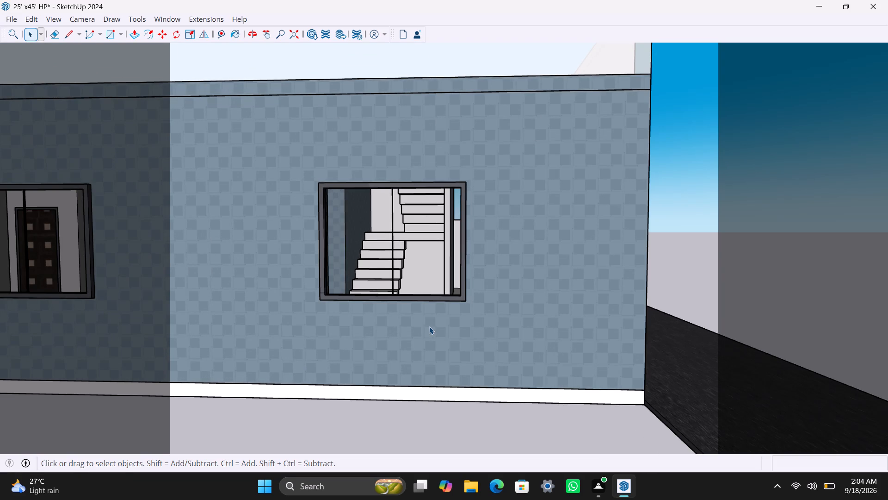
{"action": "key", "text": "v"}
{"action": "scroll", "coordinate": [364, 499], "scroll_direction": "down", "scroll_amount": 1}
{"action": "scroll", "coordinate": [364, 499], "scroll_direction": "up", "scroll_amount": 3}
{"action": "scroll", "coordinate": [364, 499], "scroll_direction": "down", "scroll_amount": 3}
{"action": "scroll", "coordinate": [379, 300], "scroll_direction": "down", "scroll_amount": 1}
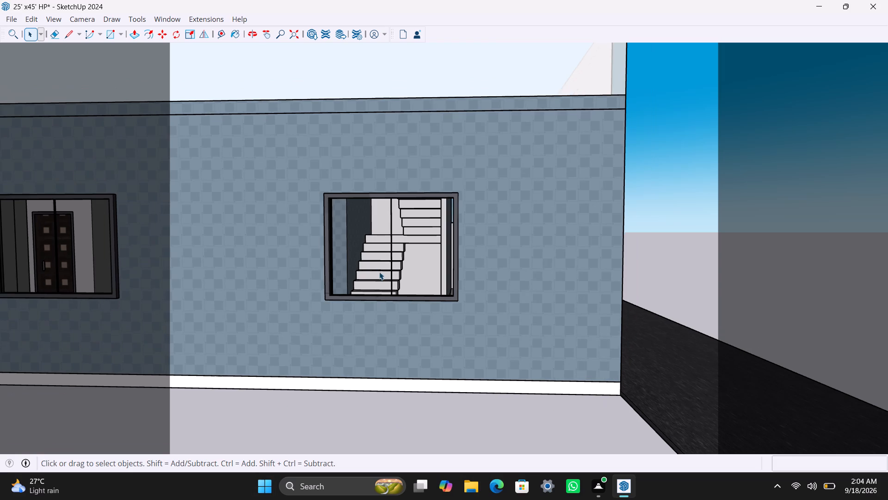
{"action": "scroll", "coordinate": [375, 261], "scroll_direction": "down", "scroll_amount": 7}
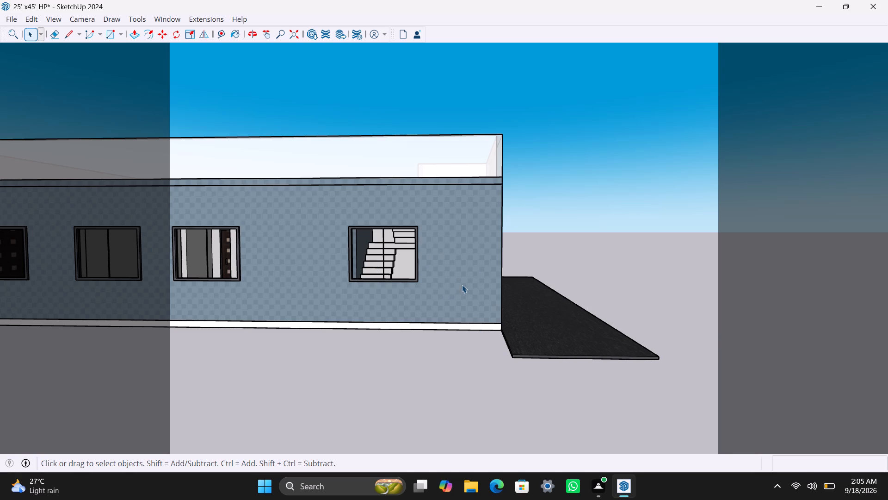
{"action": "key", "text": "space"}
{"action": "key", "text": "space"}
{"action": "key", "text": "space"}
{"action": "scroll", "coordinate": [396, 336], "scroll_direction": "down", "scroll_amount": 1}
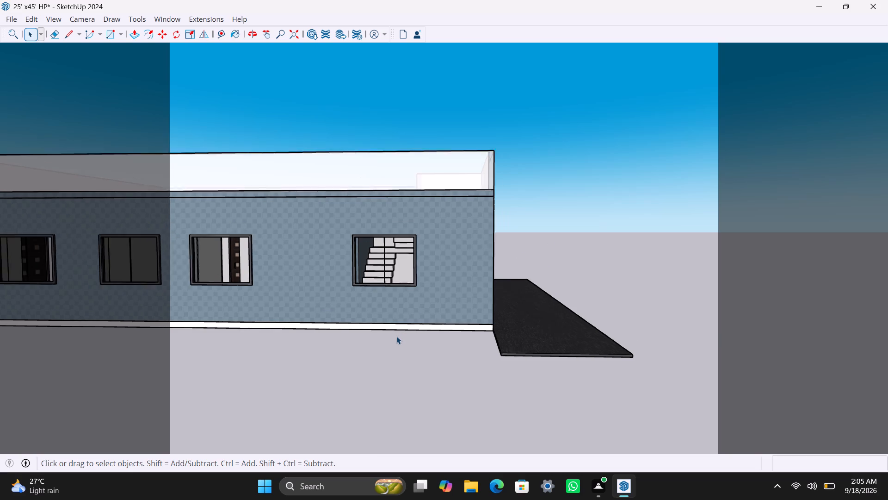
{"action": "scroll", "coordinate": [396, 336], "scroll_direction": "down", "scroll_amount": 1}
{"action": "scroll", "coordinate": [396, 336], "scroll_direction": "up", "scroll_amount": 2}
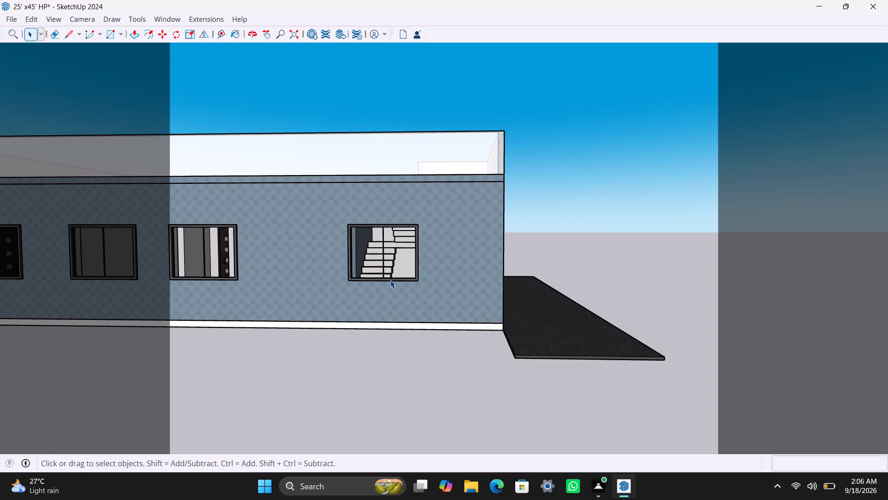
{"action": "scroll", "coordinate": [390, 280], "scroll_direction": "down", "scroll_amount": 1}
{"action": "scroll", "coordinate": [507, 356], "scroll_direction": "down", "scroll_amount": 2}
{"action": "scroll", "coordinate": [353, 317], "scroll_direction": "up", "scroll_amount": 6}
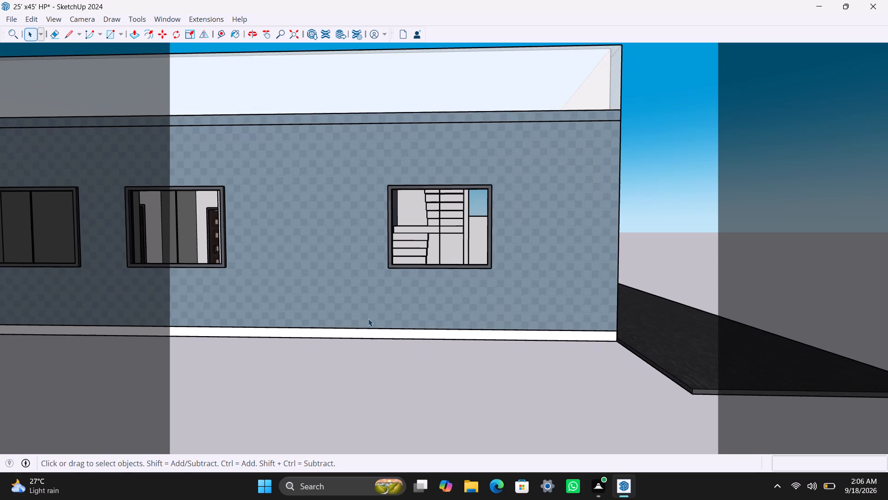
Inspect the front elevation with the main gate, boundary wall and porch.
{"action": "middle_click_drag", "start_coordinate": [449, 353], "coordinate": [105, 373]}
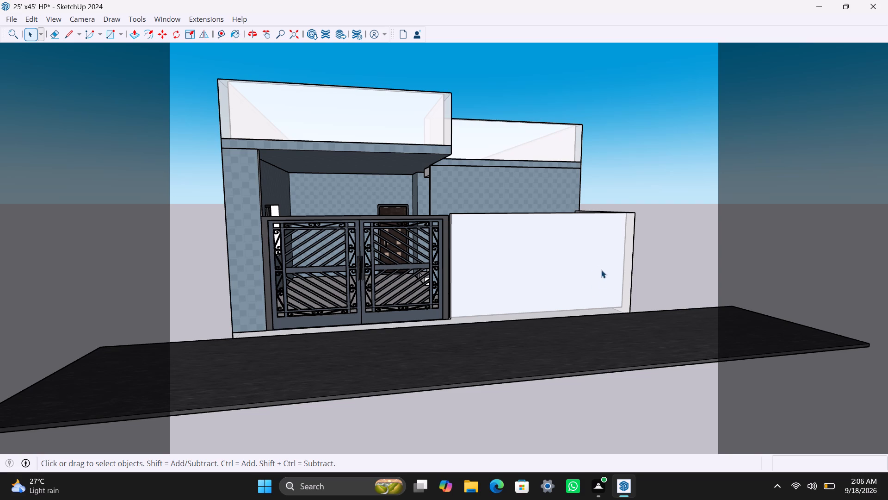
{"action": "key", "text": "space"}
{"action": "key", "text": "space"}
{"action": "scroll", "coordinate": [353, 184], "scroll_direction": "up", "scroll_amount": 1}
{"action": "scroll", "coordinate": [319, 265], "scroll_direction": "down", "scroll_amount": 1}
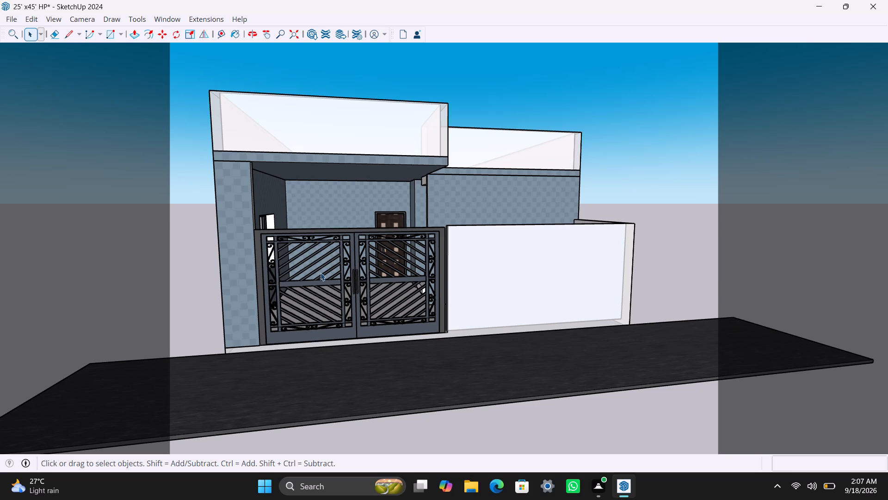
{"action": "key", "text": "space"}
{"action": "scroll", "coordinate": [371, 374], "scroll_direction": "up", "scroll_amount": 4}
{"action": "middle_click_drag", "start_coordinate": [433, 366], "coordinate": [239, 415]}
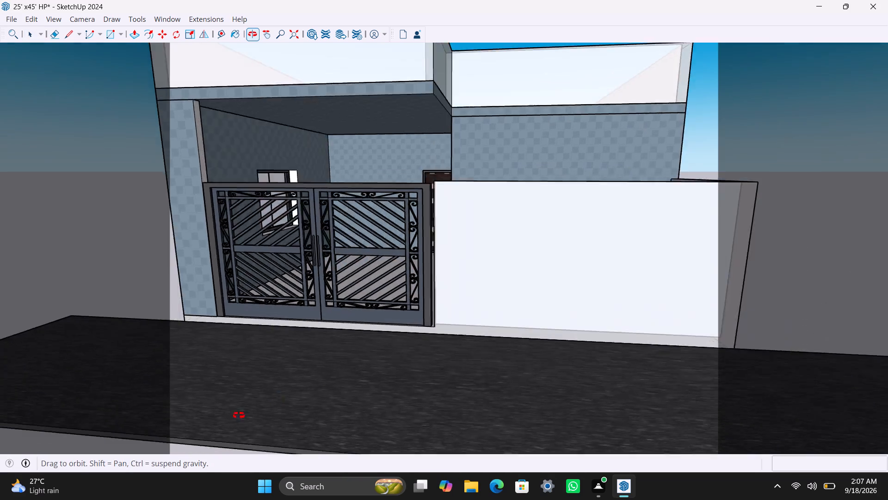
{"action": "middle_click_drag", "start_coordinate": [239, 415], "coordinate": [200, 422]}
Examine the porch floor behind the boundary wall, and the roof and parapet from above.
{"action": "scroll", "coordinate": [473, 276], "scroll_direction": "up", "scroll_amount": 4}
{"action": "middle_click_drag", "start_coordinate": [420, 203], "coordinate": [375, 338]}
{"action": "scroll", "coordinate": [389, 304], "scroll_direction": "up", "scroll_amount": 7}
{"action": "scroll", "coordinate": [407, 286], "scroll_direction": "down", "scroll_amount": 5}
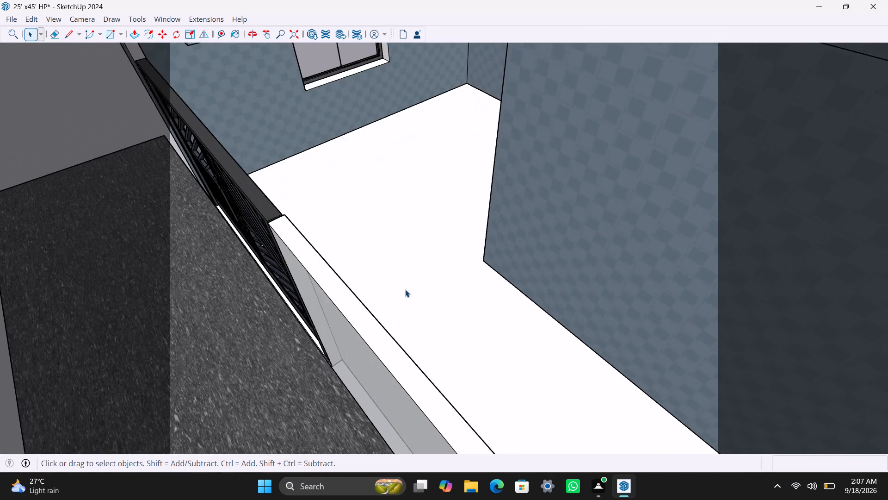
{"action": "scroll", "coordinate": [401, 294], "scroll_direction": "down", "scroll_amount": 10}
{"action": "middle_click_drag", "start_coordinate": [372, 314], "coordinate": [465, 225]}
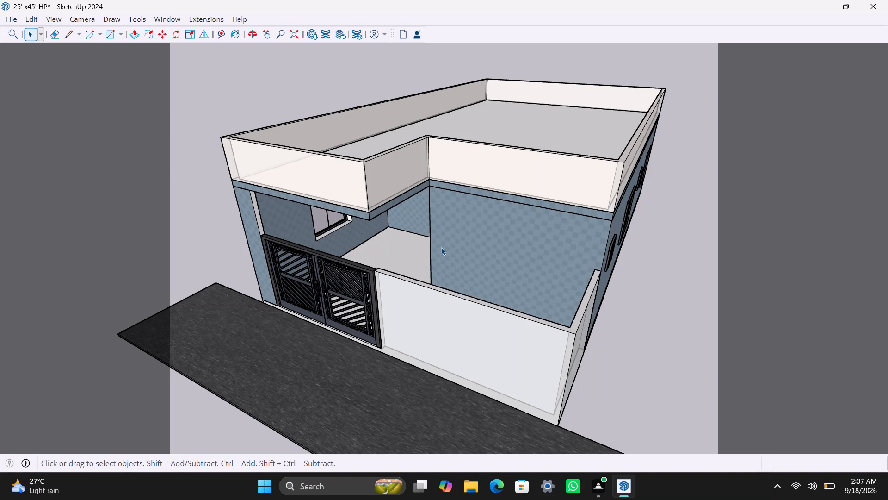
{"action": "scroll", "coordinate": [439, 247], "scroll_direction": "down", "scroll_amount": 2}
{"action": "scroll", "coordinate": [439, 247], "scroll_direction": "up", "scroll_amount": 1}
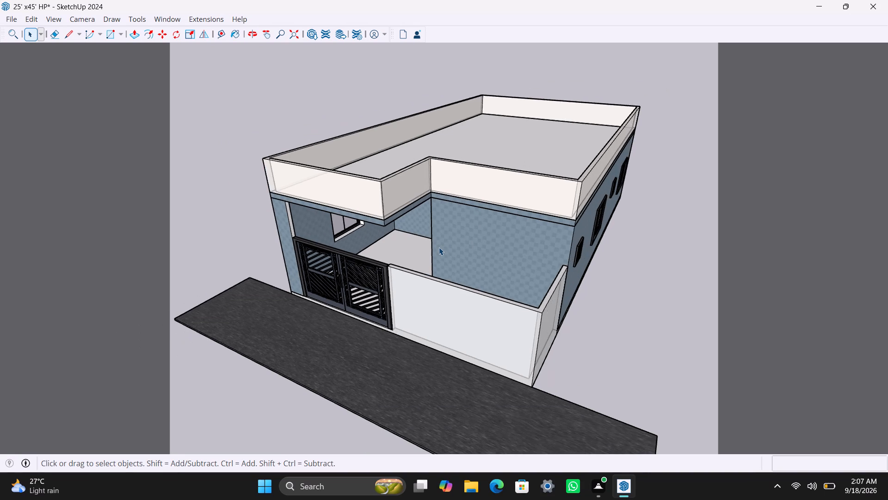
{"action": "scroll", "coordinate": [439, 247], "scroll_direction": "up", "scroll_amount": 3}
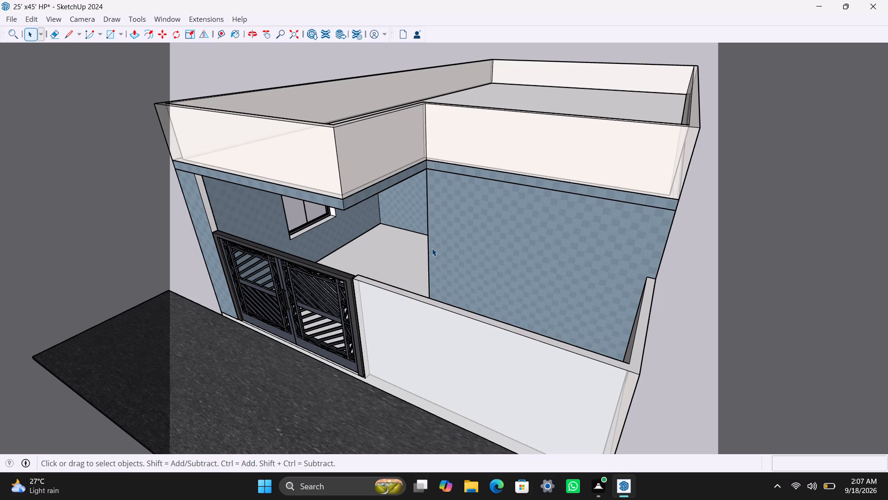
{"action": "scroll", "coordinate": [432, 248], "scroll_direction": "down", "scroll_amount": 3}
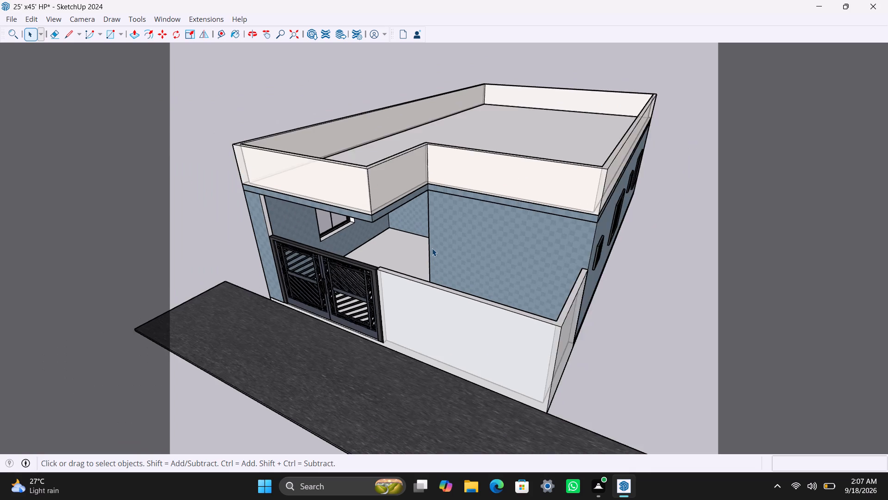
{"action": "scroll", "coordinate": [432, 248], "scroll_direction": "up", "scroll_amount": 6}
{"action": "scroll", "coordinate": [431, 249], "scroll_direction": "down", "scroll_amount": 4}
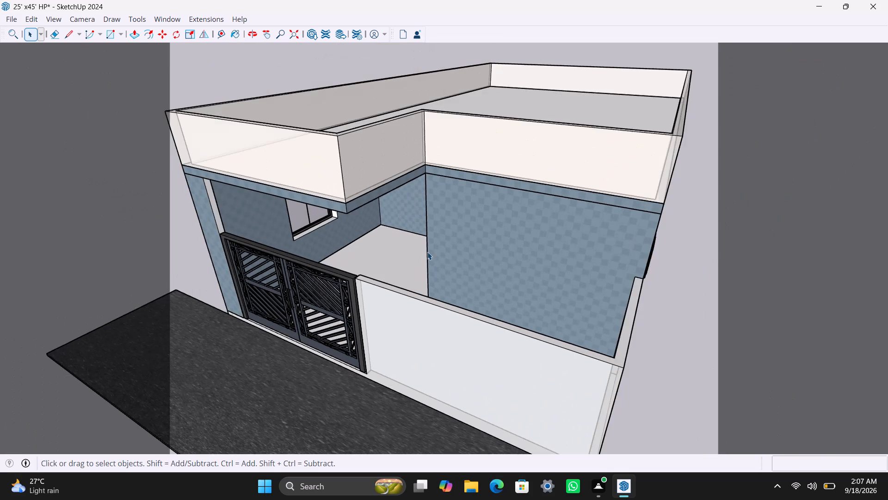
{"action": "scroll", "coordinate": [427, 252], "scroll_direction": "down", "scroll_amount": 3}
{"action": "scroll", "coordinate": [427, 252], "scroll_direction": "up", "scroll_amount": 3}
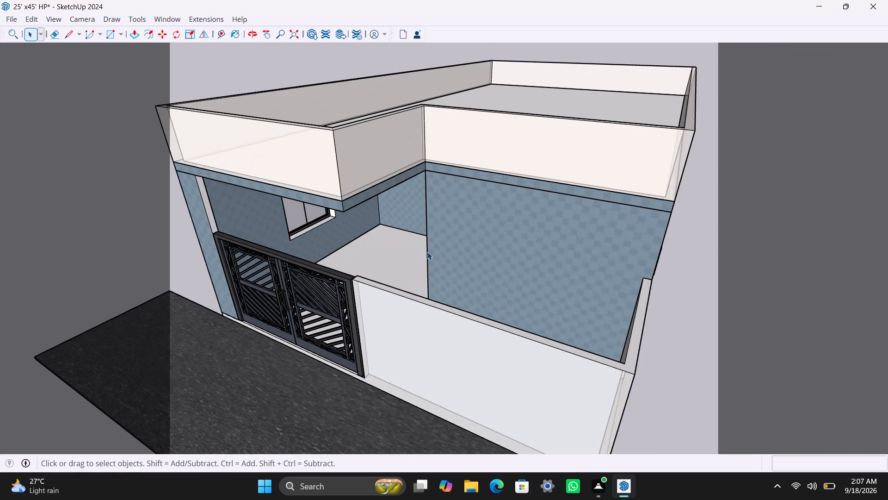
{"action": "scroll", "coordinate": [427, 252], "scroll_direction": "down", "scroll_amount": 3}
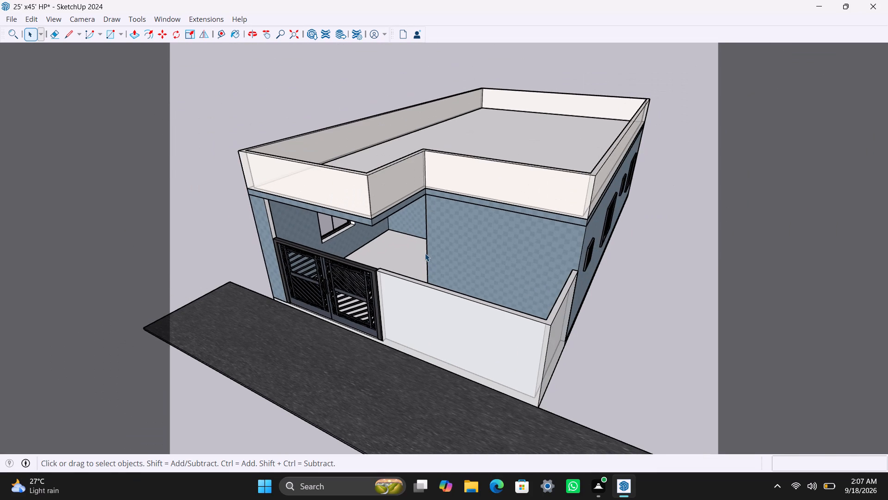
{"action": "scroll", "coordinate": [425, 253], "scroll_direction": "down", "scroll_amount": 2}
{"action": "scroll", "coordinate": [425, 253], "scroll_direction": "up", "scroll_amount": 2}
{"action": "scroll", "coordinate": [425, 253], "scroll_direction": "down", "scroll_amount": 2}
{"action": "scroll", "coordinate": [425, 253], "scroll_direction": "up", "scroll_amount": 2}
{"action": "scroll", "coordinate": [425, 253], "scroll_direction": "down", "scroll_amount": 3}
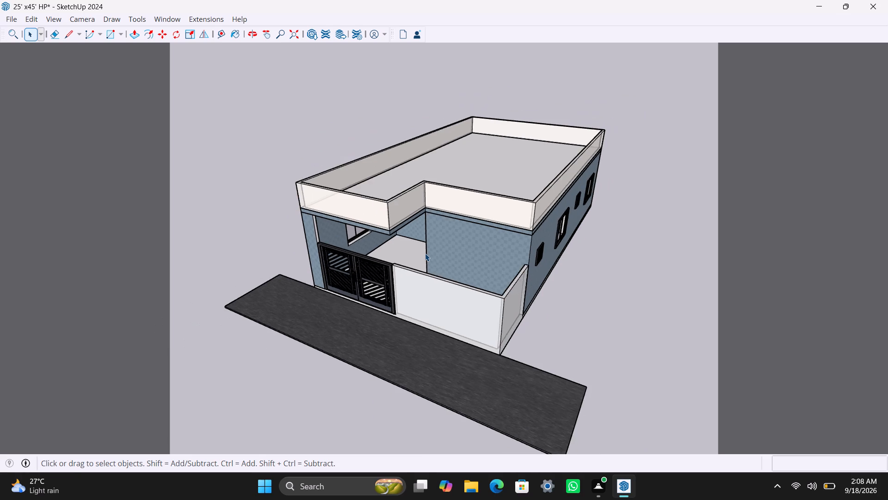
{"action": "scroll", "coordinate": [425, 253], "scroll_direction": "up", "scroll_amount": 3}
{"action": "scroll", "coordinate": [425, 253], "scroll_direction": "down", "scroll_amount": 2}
Examine the house front from above, including the main gate, porch, boundary wall and stepped roof parapet.
{"action": "middle_click_drag", "start_coordinate": [425, 253], "coordinate": [497, 250]}
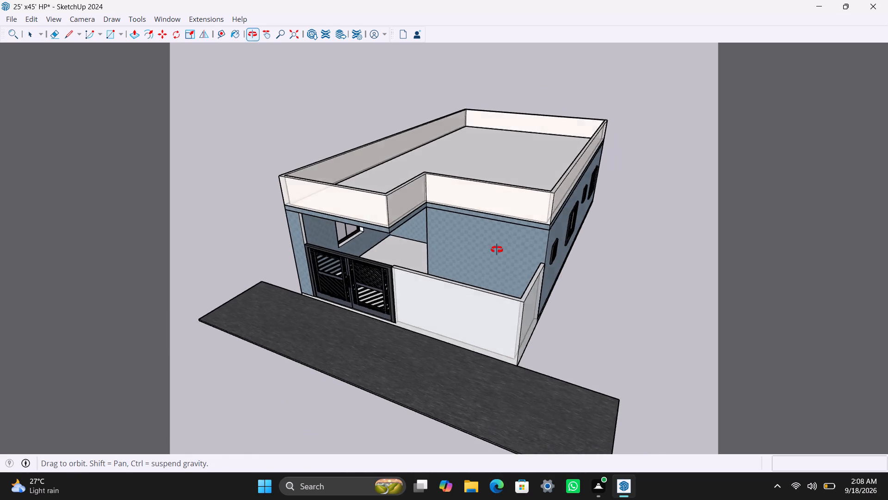
{"action": "middle_click_drag", "start_coordinate": [497, 250], "coordinate": [526, 250]}
{"action": "scroll", "coordinate": [450, 244], "scroll_direction": "up", "scroll_amount": 2}
{"action": "scroll", "coordinate": [389, 226], "scroll_direction": "up", "scroll_amount": 2}
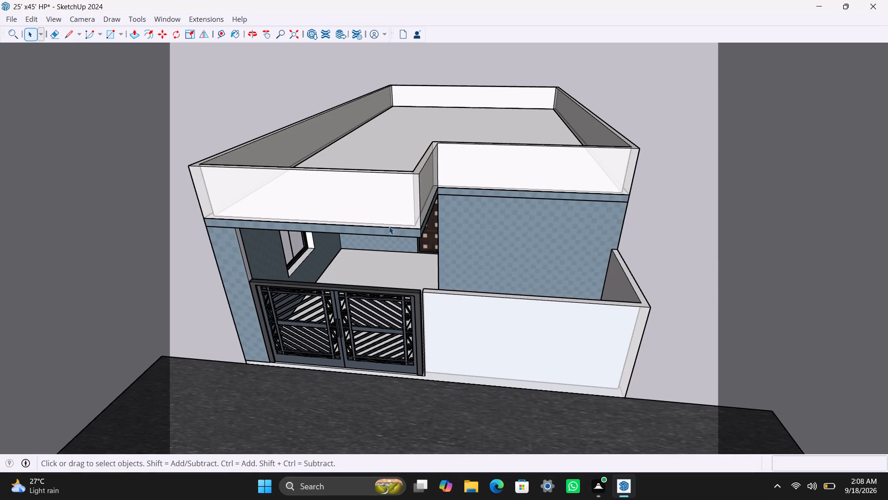
{"action": "scroll", "coordinate": [416, 165], "scroll_direction": "up", "scroll_amount": 4}
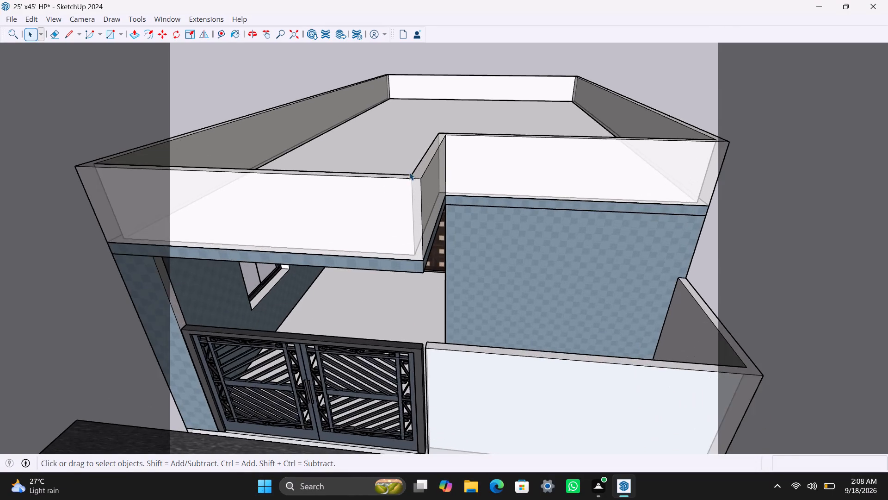
{"action": "scroll", "coordinate": [387, 222], "scroll_direction": "down", "scroll_amount": 6}
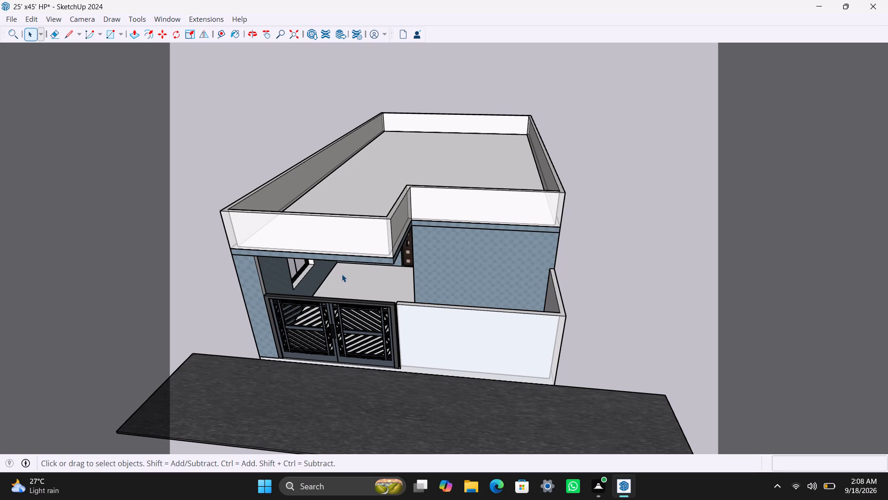
{"action": "scroll", "coordinate": [342, 274], "scroll_direction": "down", "scroll_amount": 4}
{"action": "scroll", "coordinate": [340, 274], "scroll_direction": "up", "scroll_amount": 5}
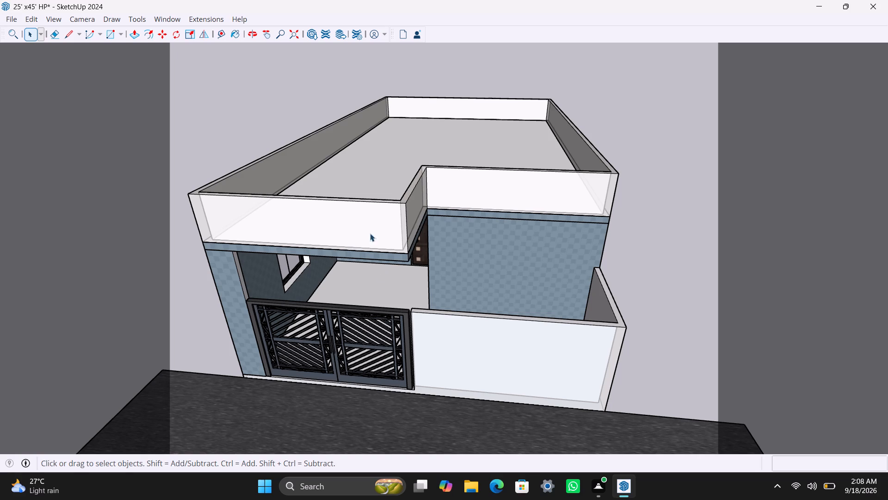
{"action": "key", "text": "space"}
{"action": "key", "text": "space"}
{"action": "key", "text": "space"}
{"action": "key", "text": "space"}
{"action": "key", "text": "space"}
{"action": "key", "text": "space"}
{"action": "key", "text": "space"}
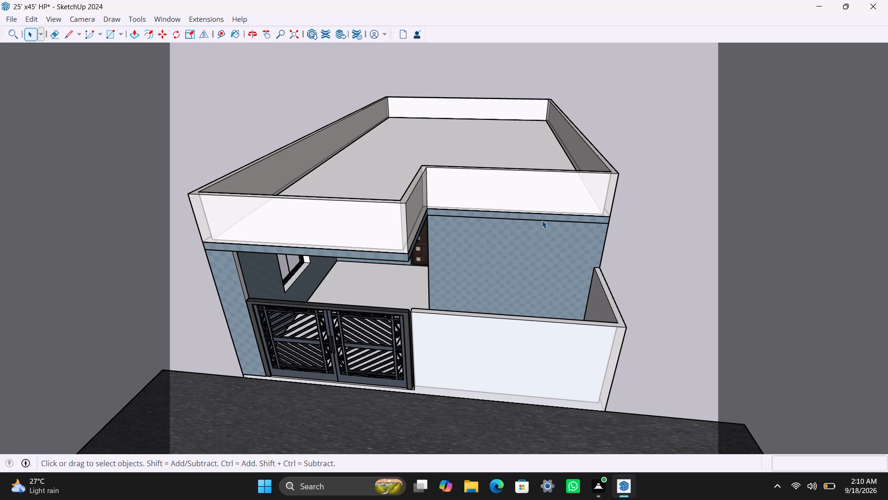